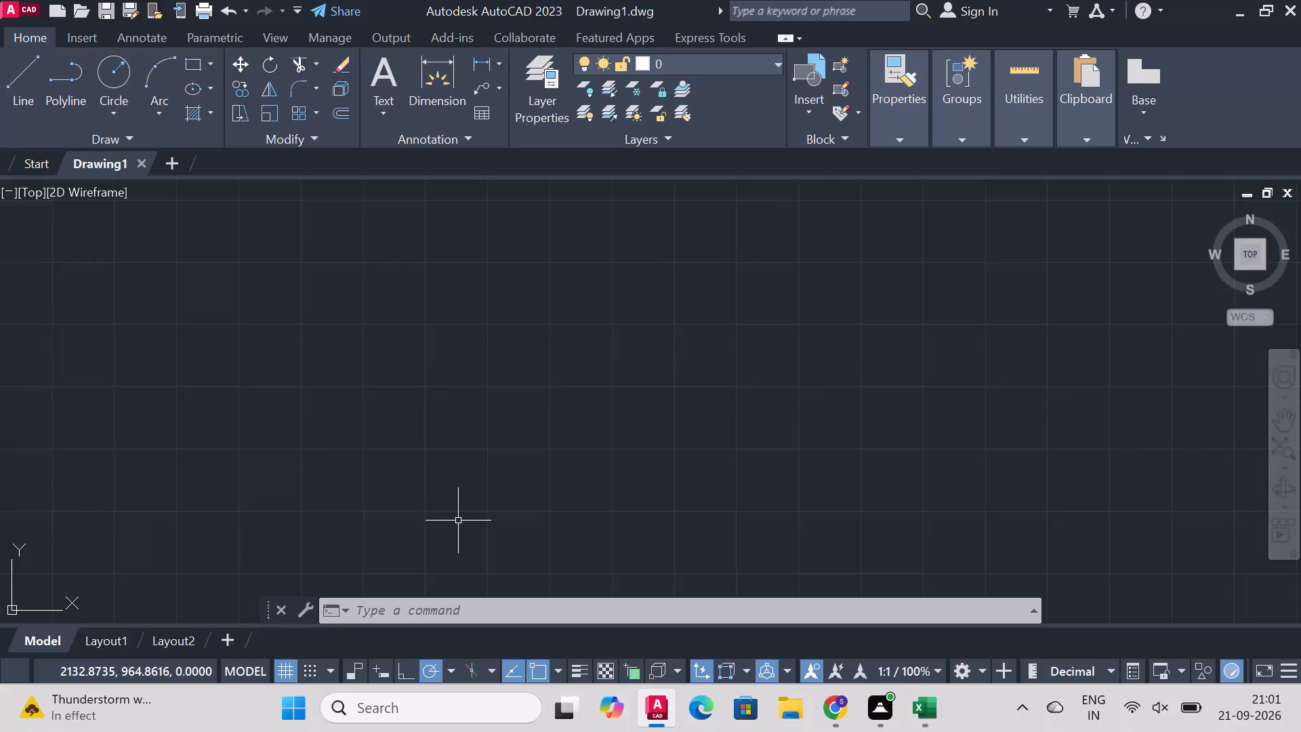
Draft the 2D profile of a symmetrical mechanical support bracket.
Set the drawing units' decimal length precision to 0, keeping millimetres as the insertion scale.
type("uni")
type("ts")
key("Return")
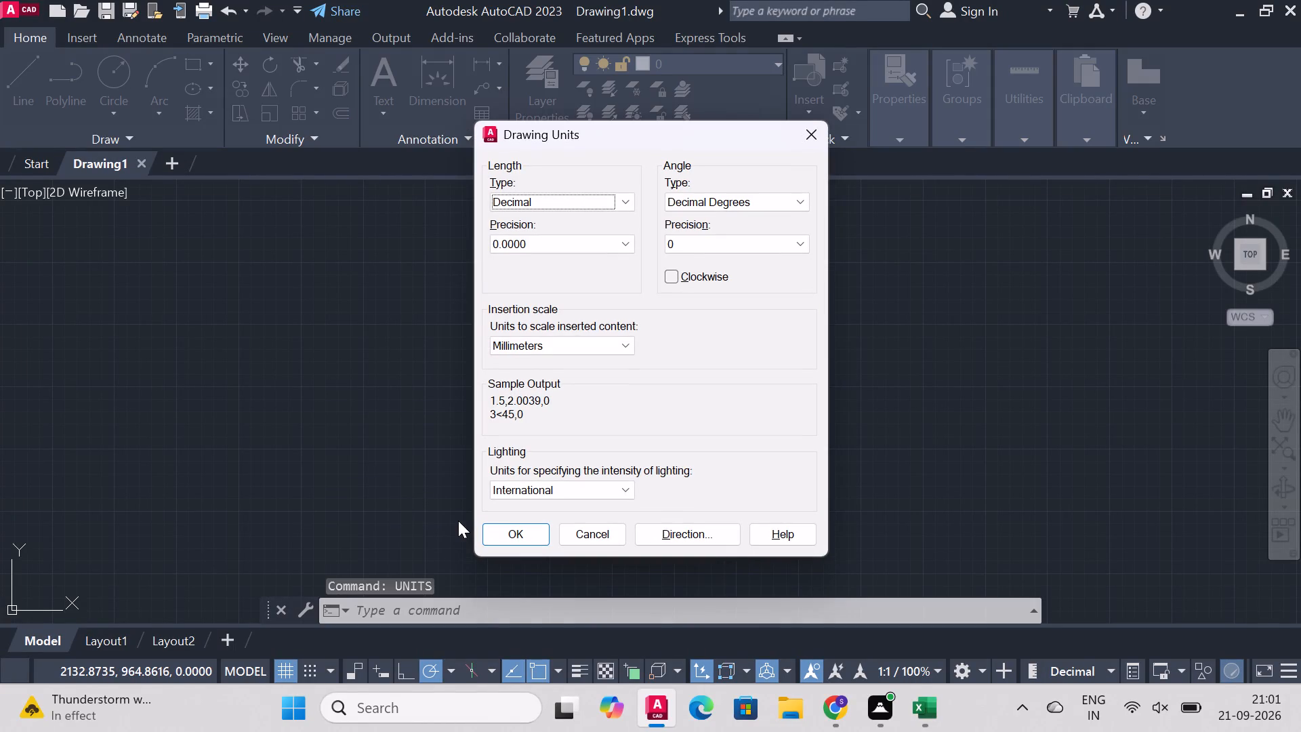
key("Tab")
key("Up")
key("Up")
key("Up")
key("Up")
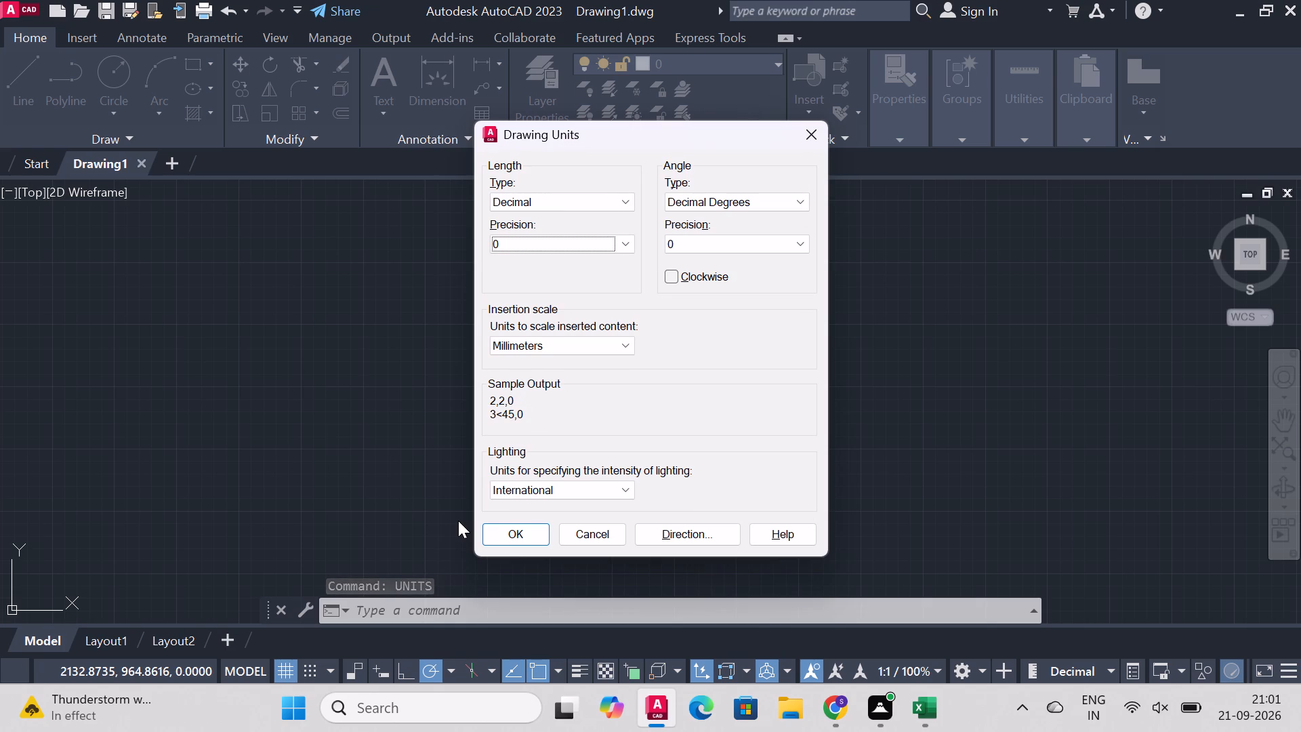
key("Return")
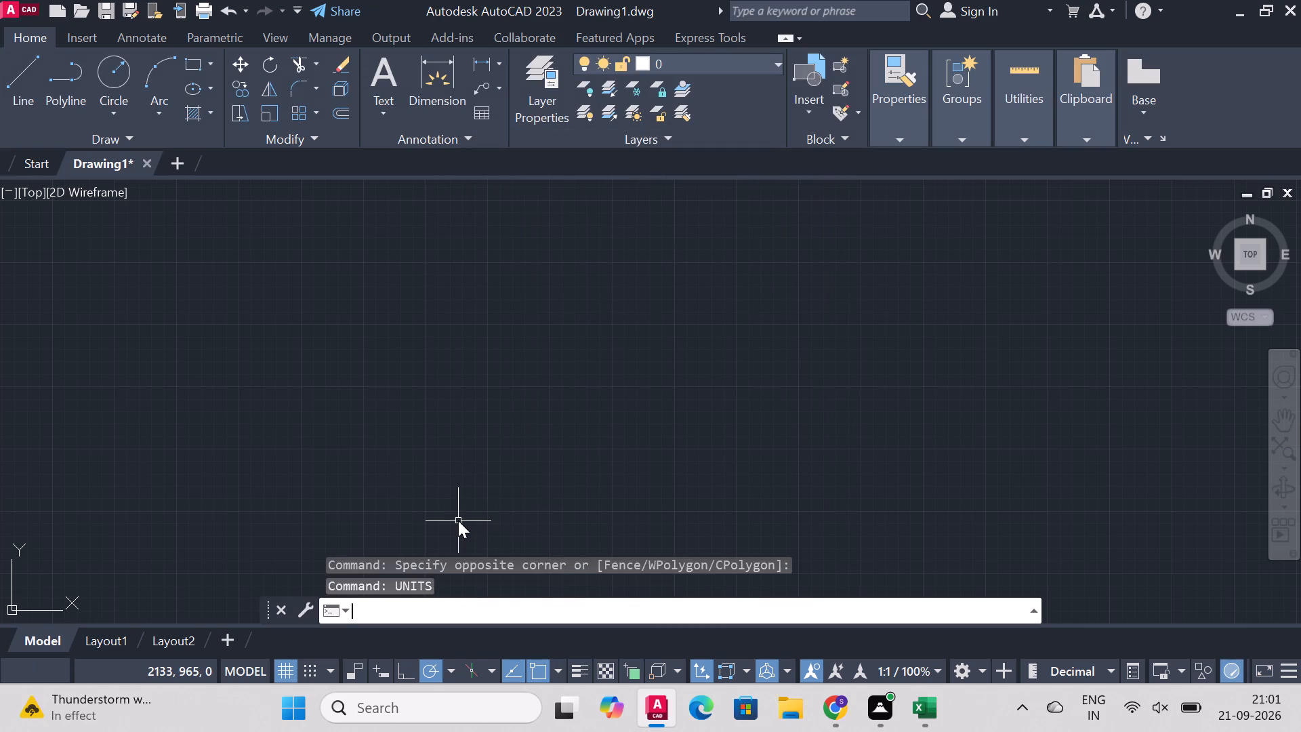
Set the model space limits from 0,0 to 100,100.
type("limits")
key("Return")
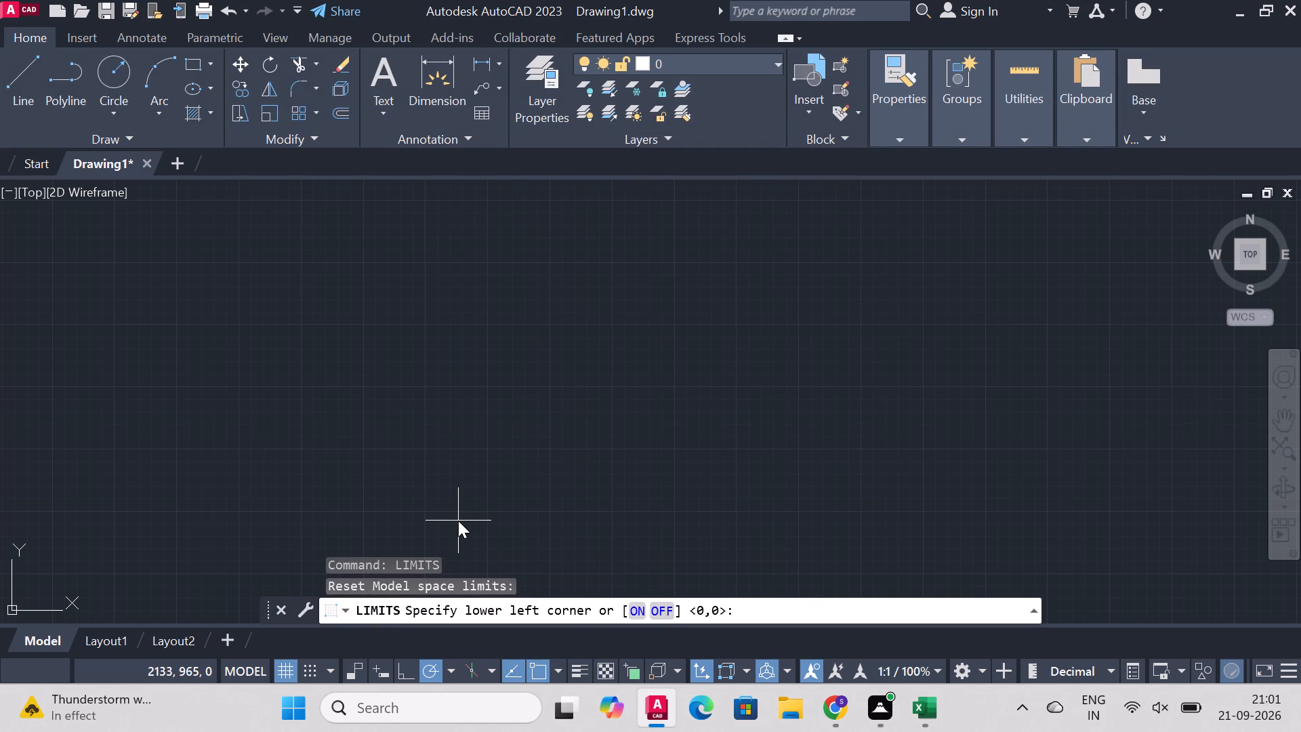
type("0,0")
key("Return")
type("100,100")
key("Return")
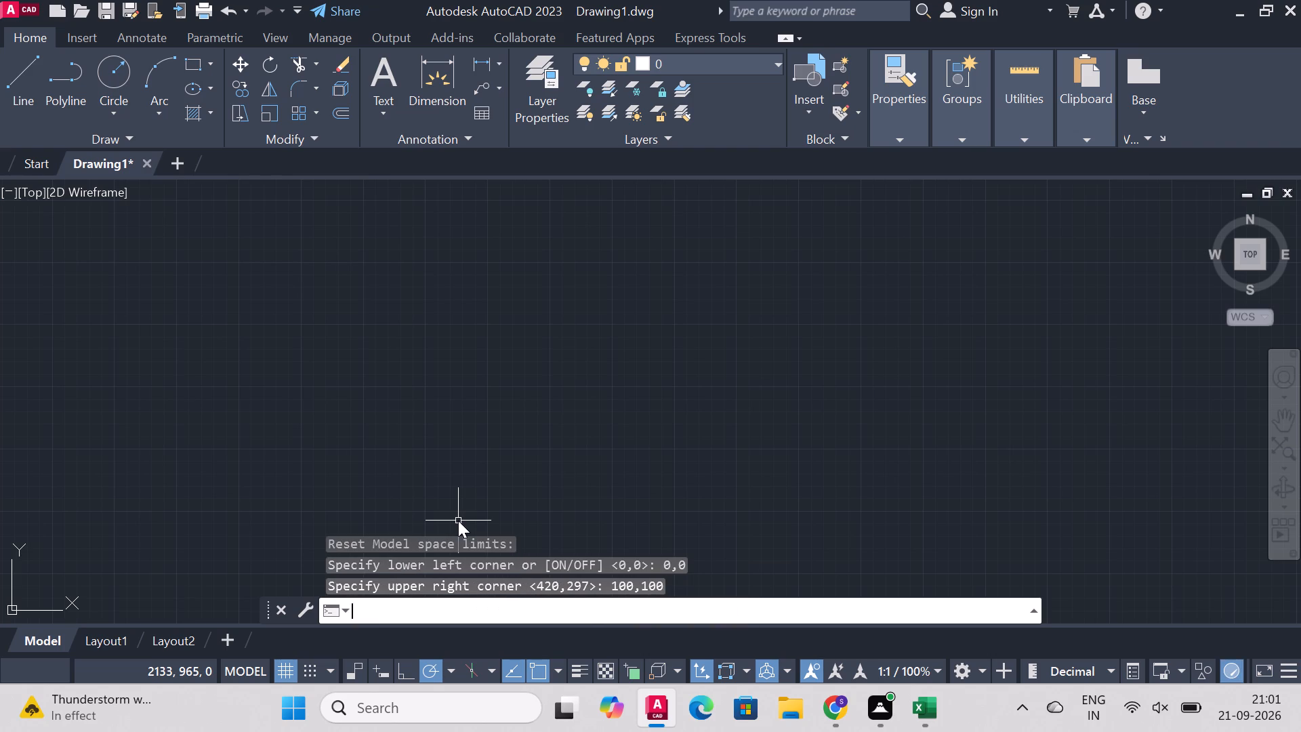
Modify the ISO-25 dimension style to arrow size 3, text height 5 and horizontal text alignment, and make it current.
key("d")
key("Return")
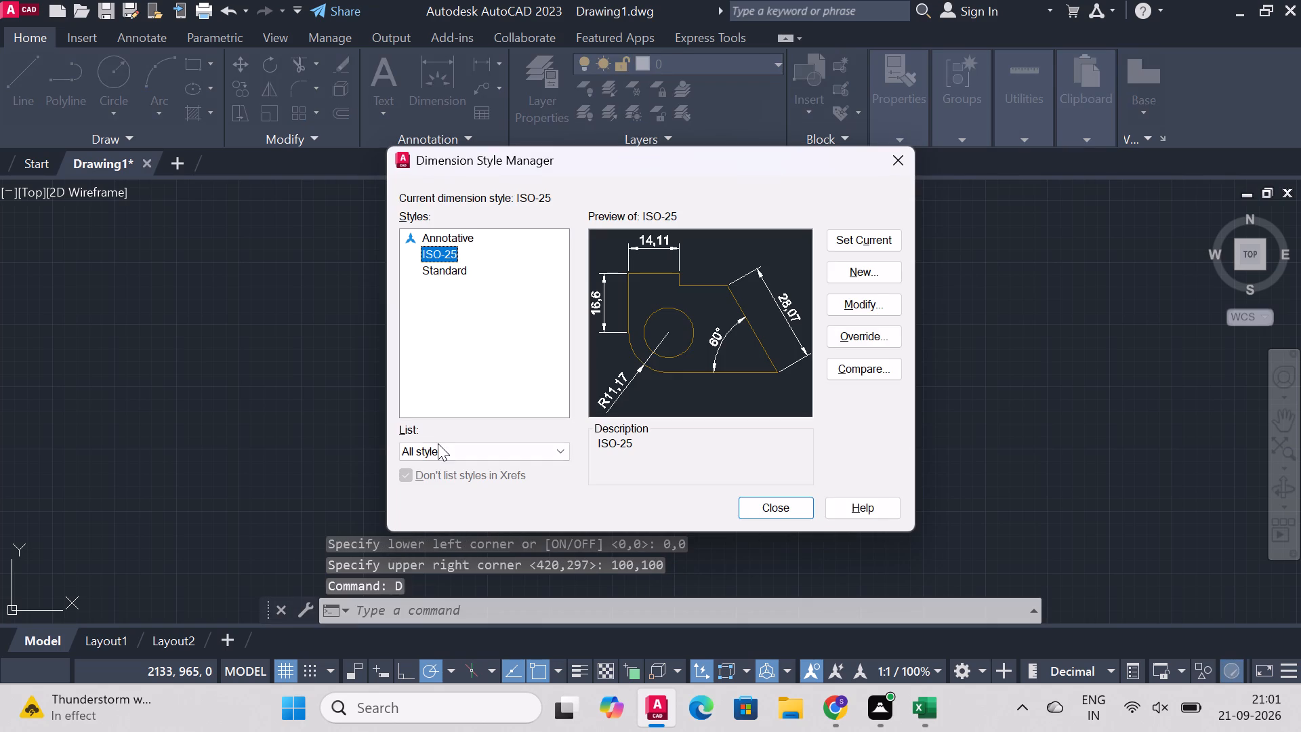
left_click(875, 298)
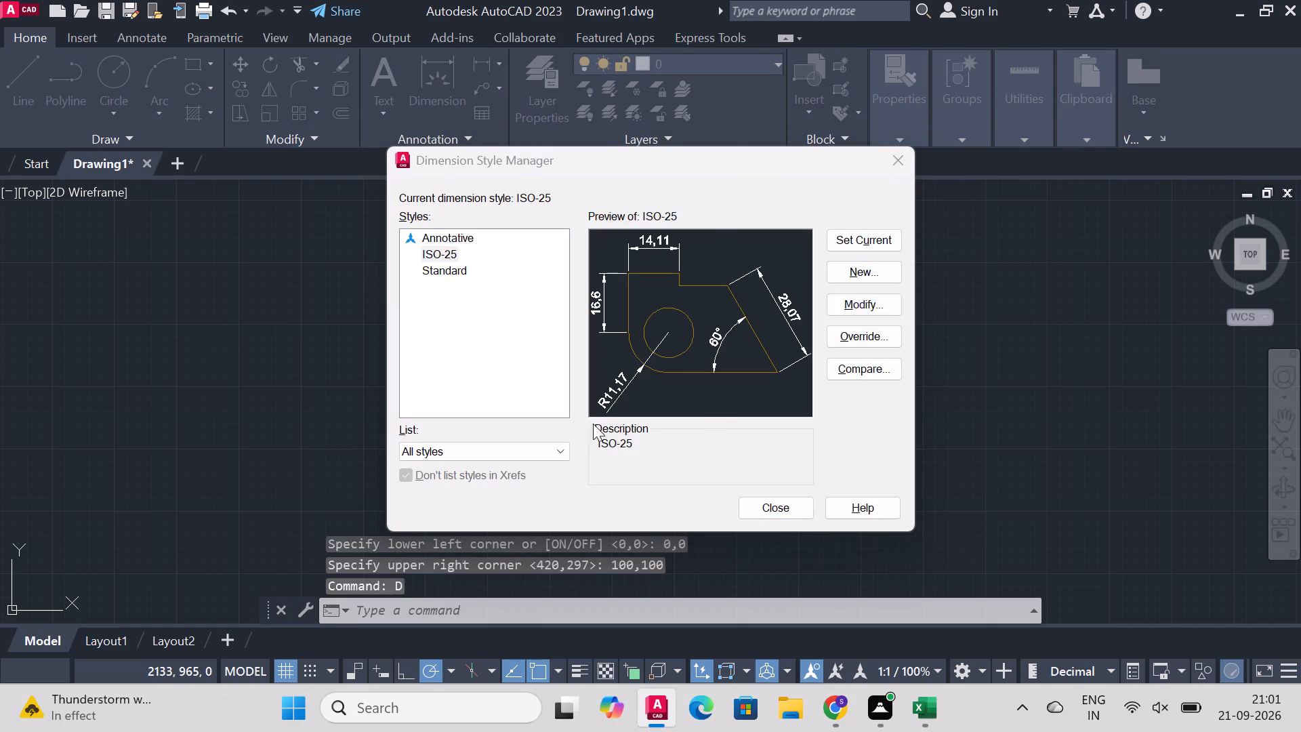
left_click_drag(426, 321, 171, 327)
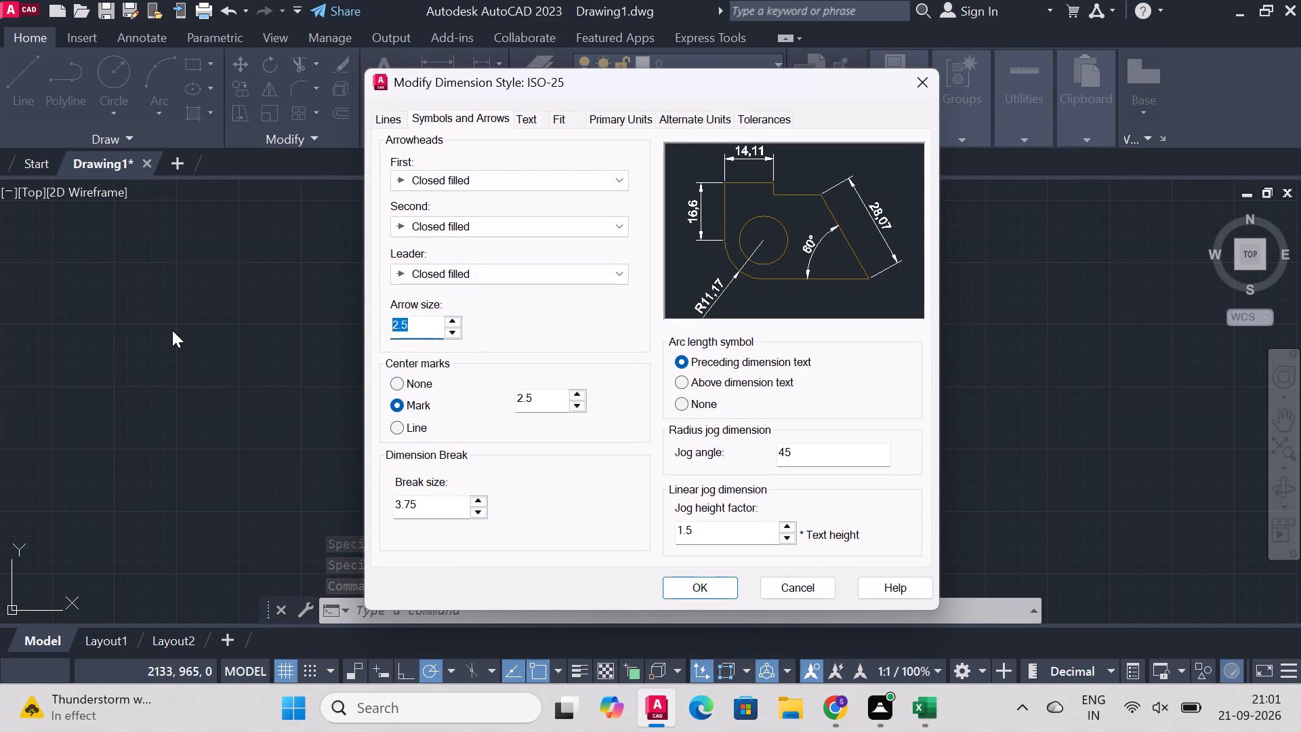
key("3")
left_click(526, 117)
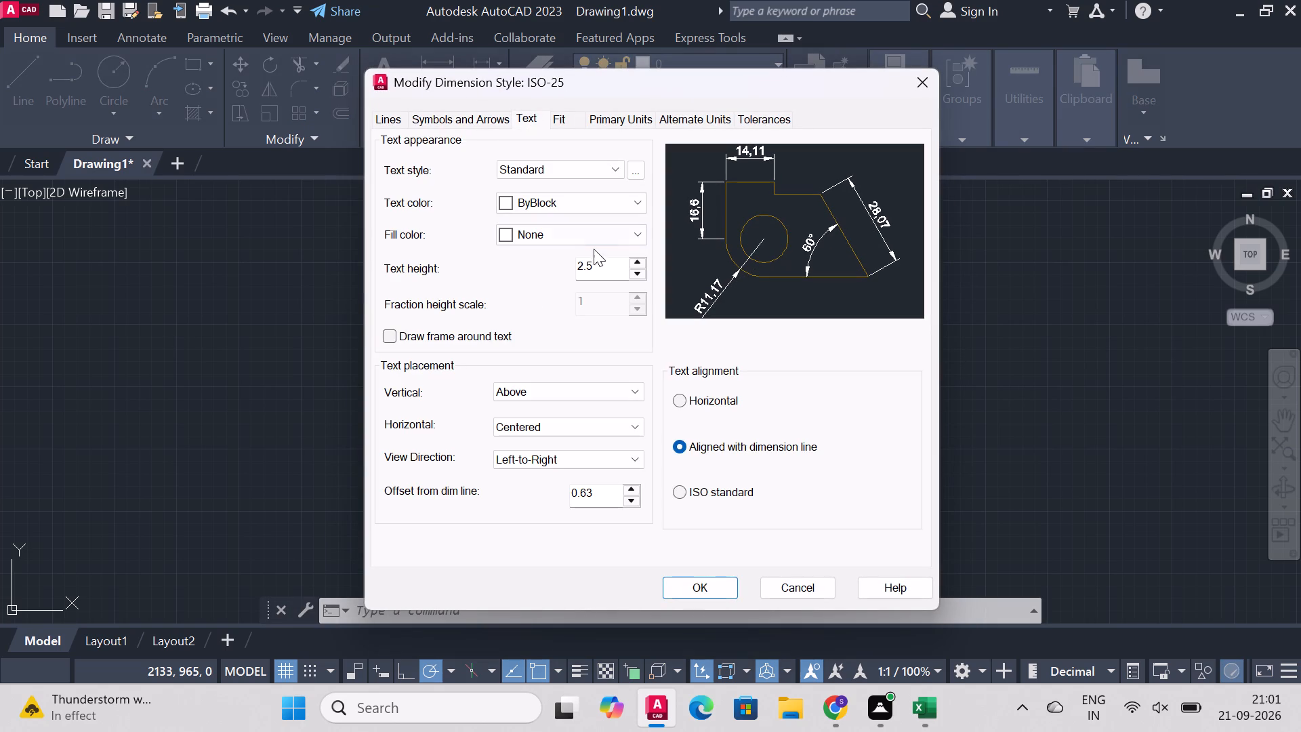
left_click_drag(604, 265, 309, 294)
key("5")
left_click(681, 406)
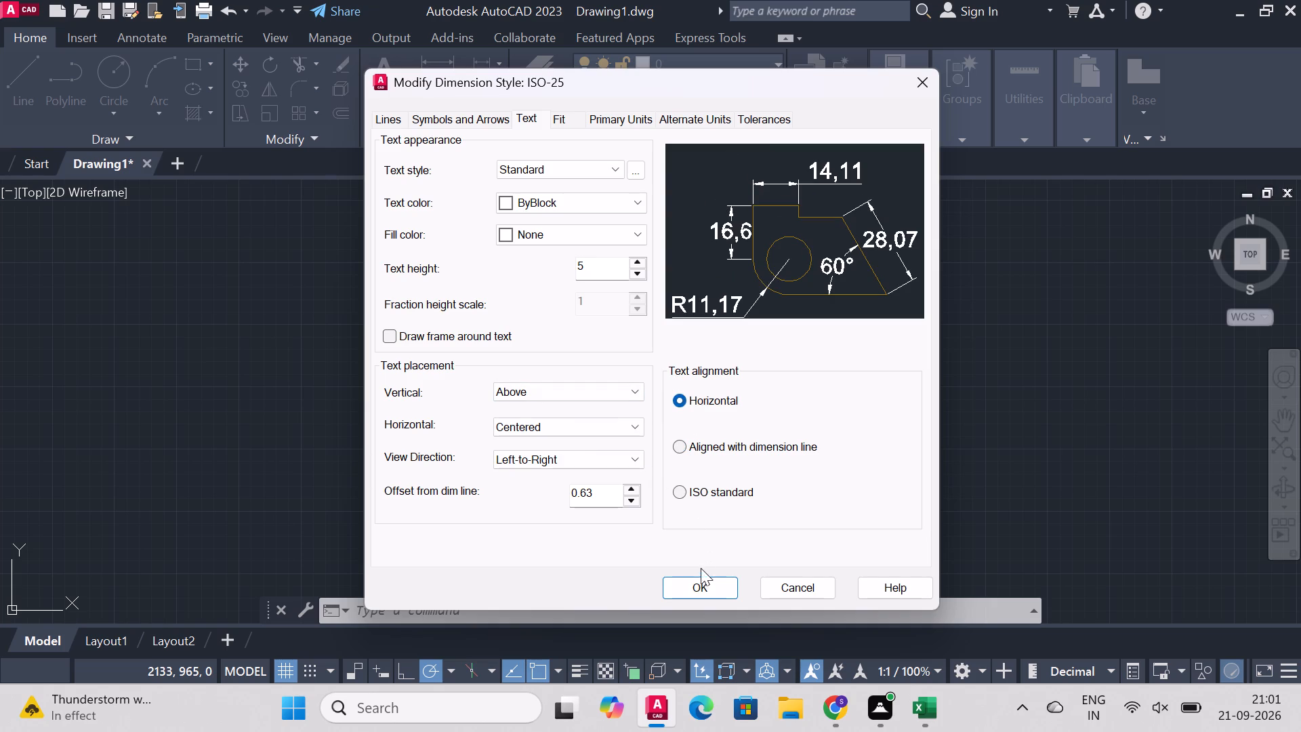
left_click(702, 590)
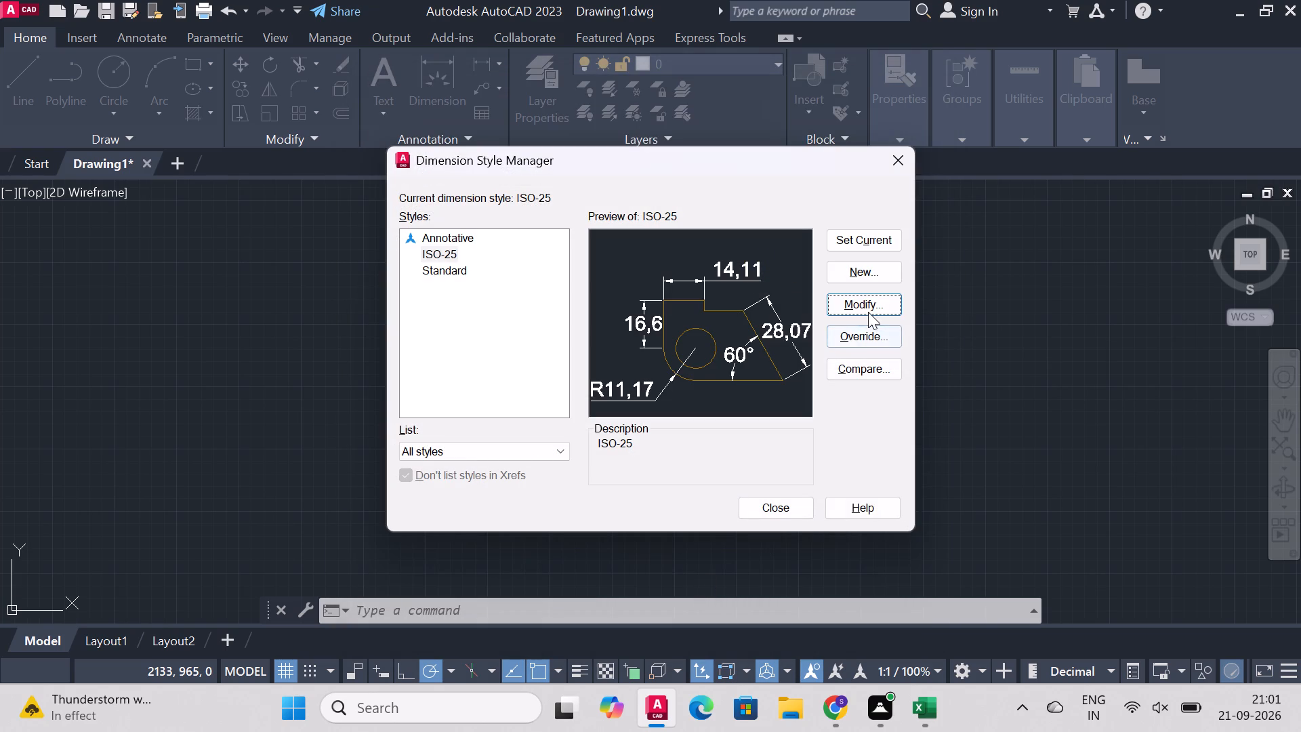
left_click(871, 238)
left_click(761, 504)
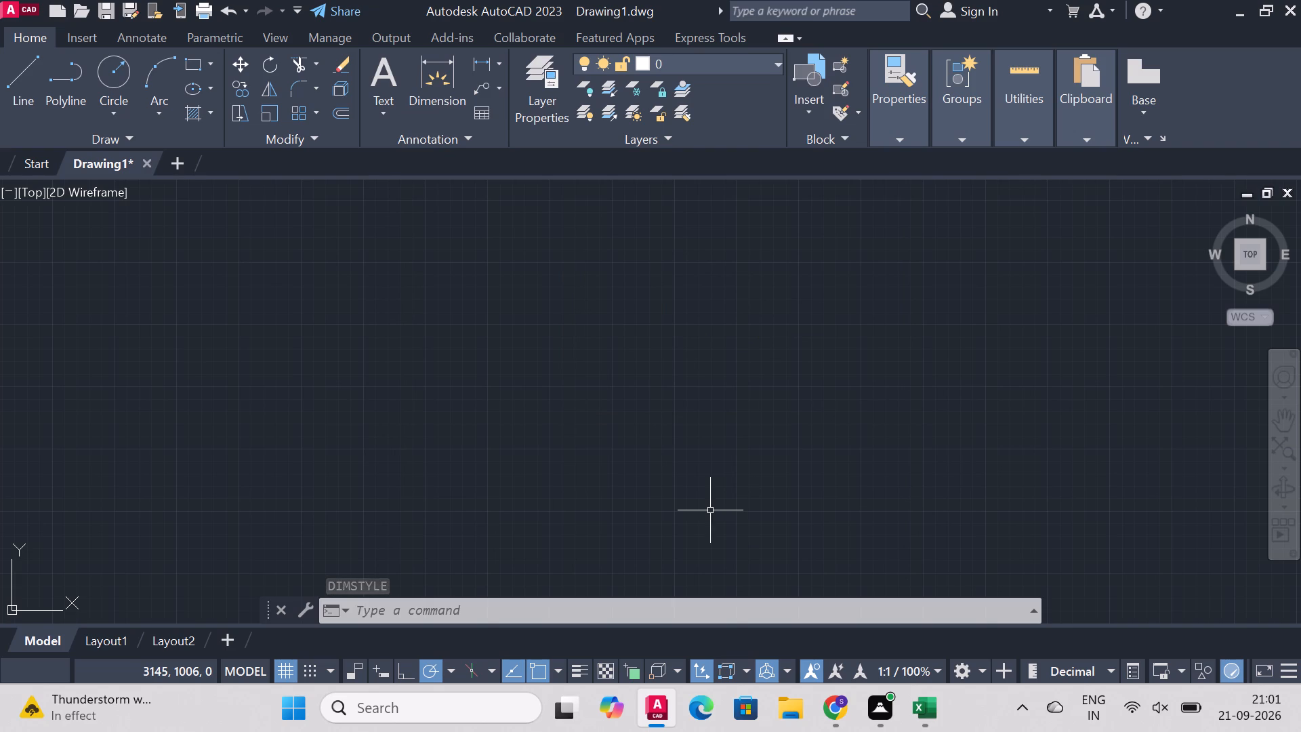
Turn on command log file recording with LOGFILEON.
type("log")
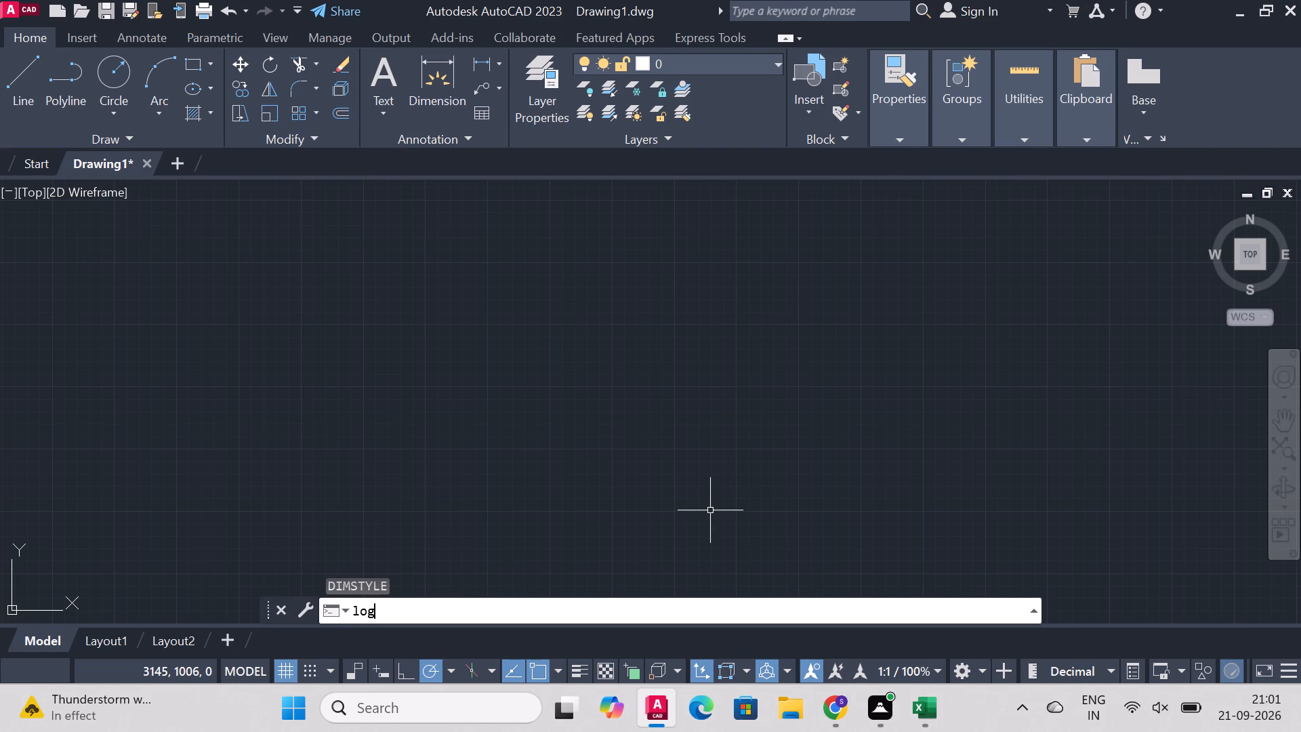
type("fi")
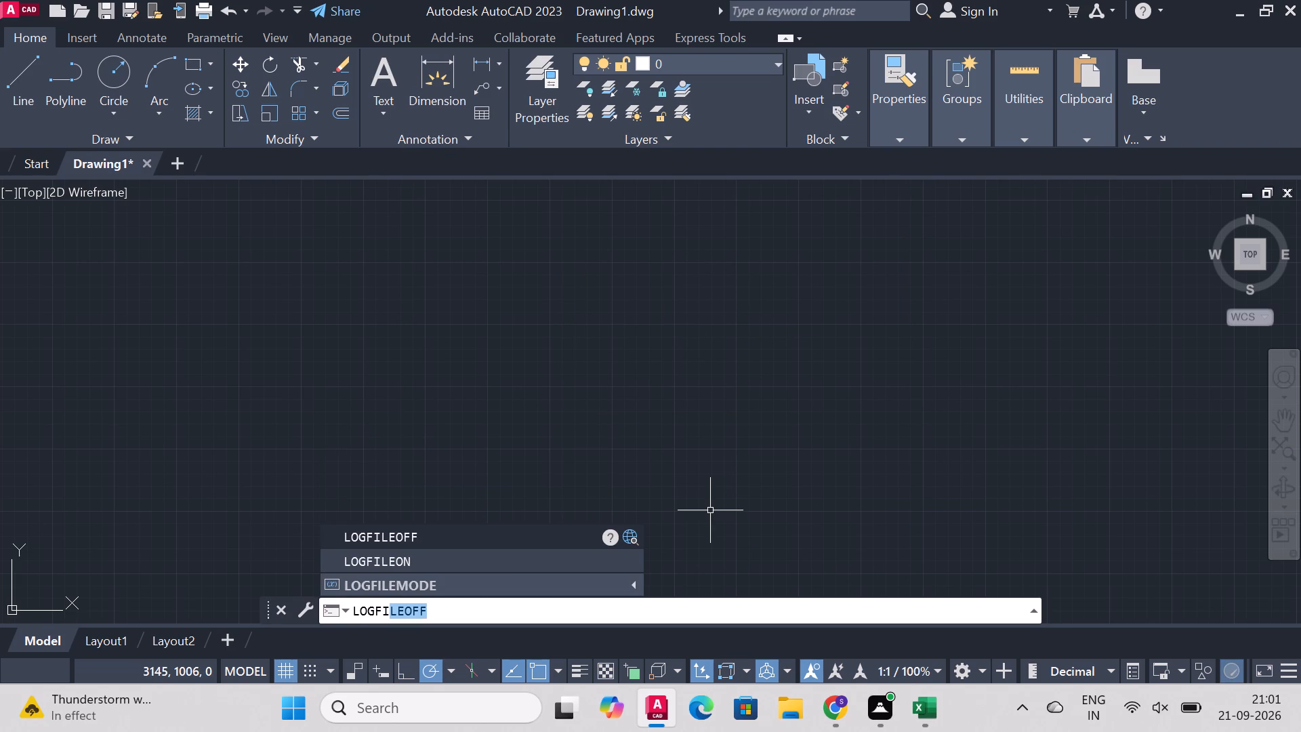
key("Down")
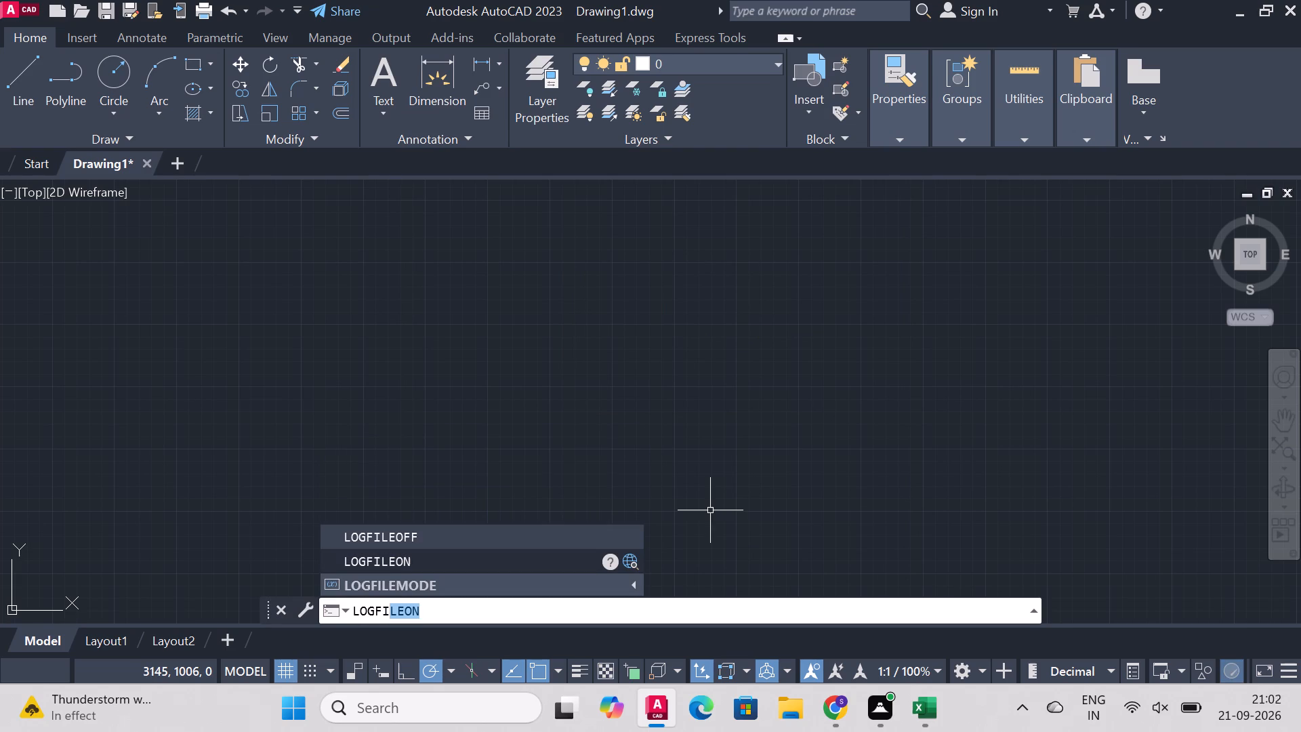
key("Return")
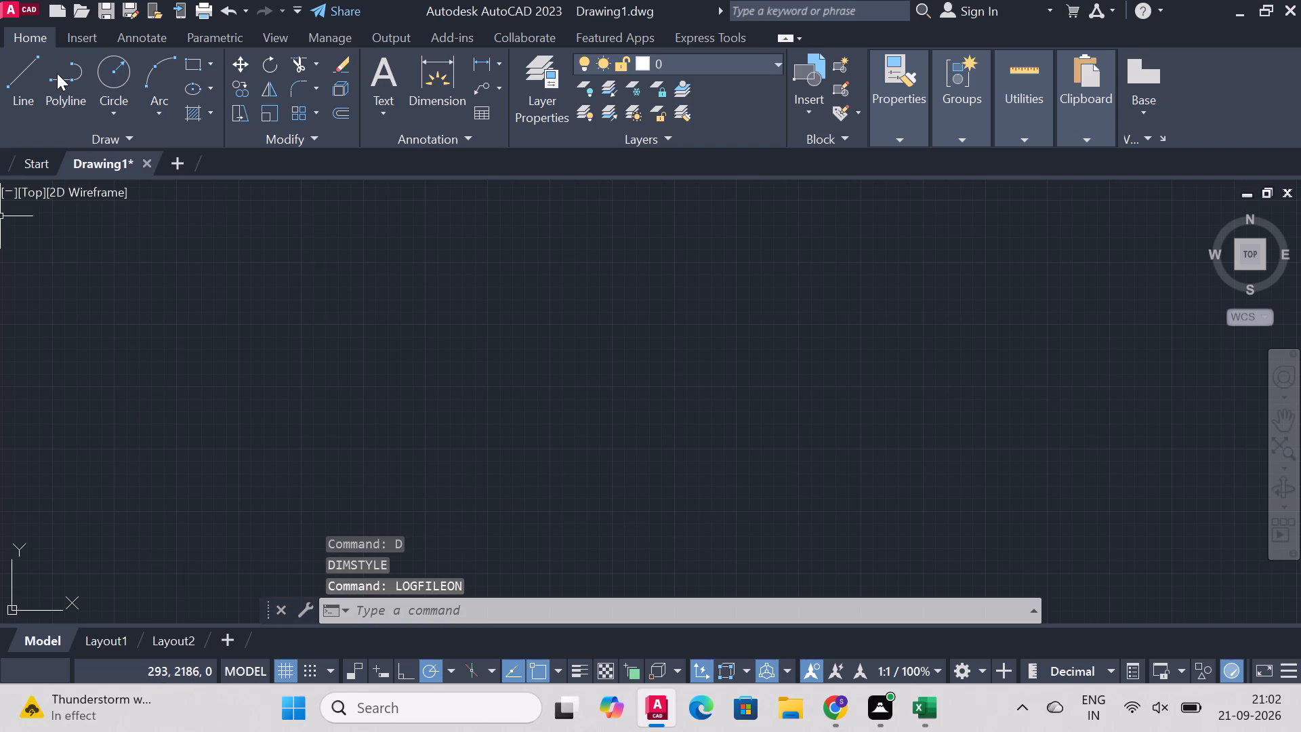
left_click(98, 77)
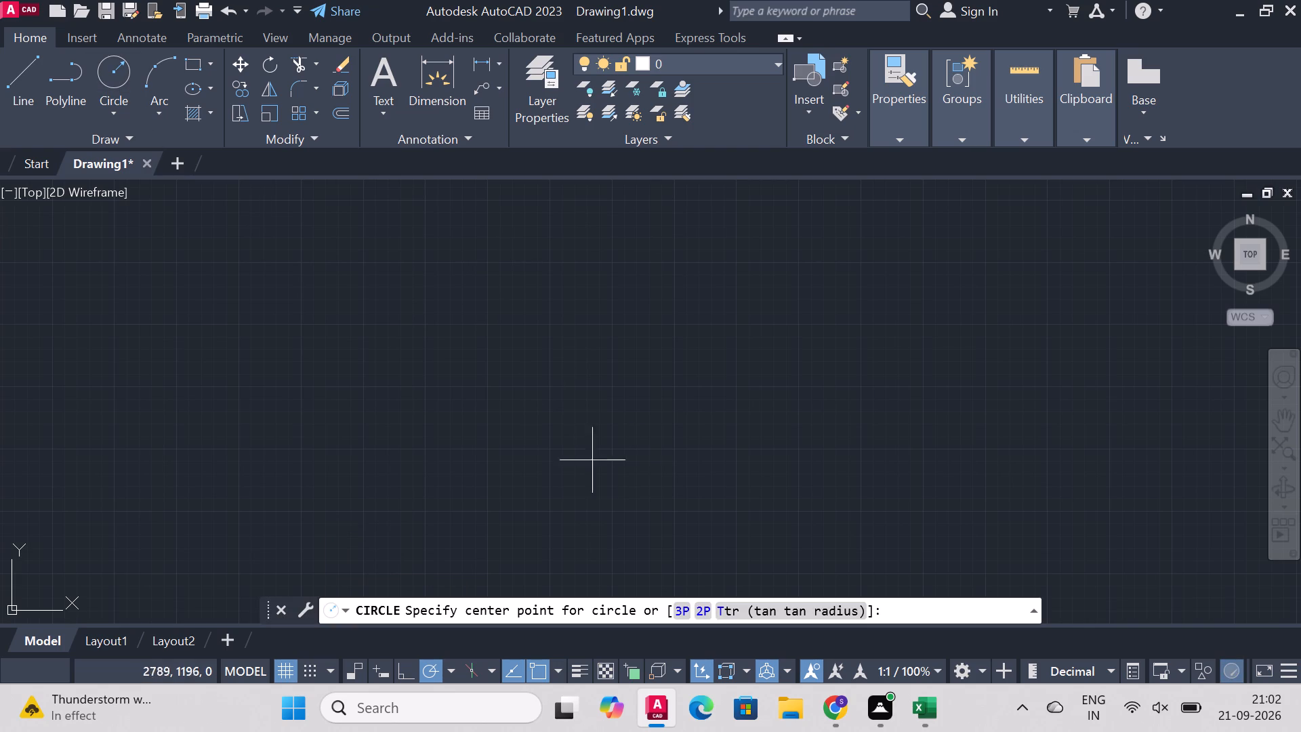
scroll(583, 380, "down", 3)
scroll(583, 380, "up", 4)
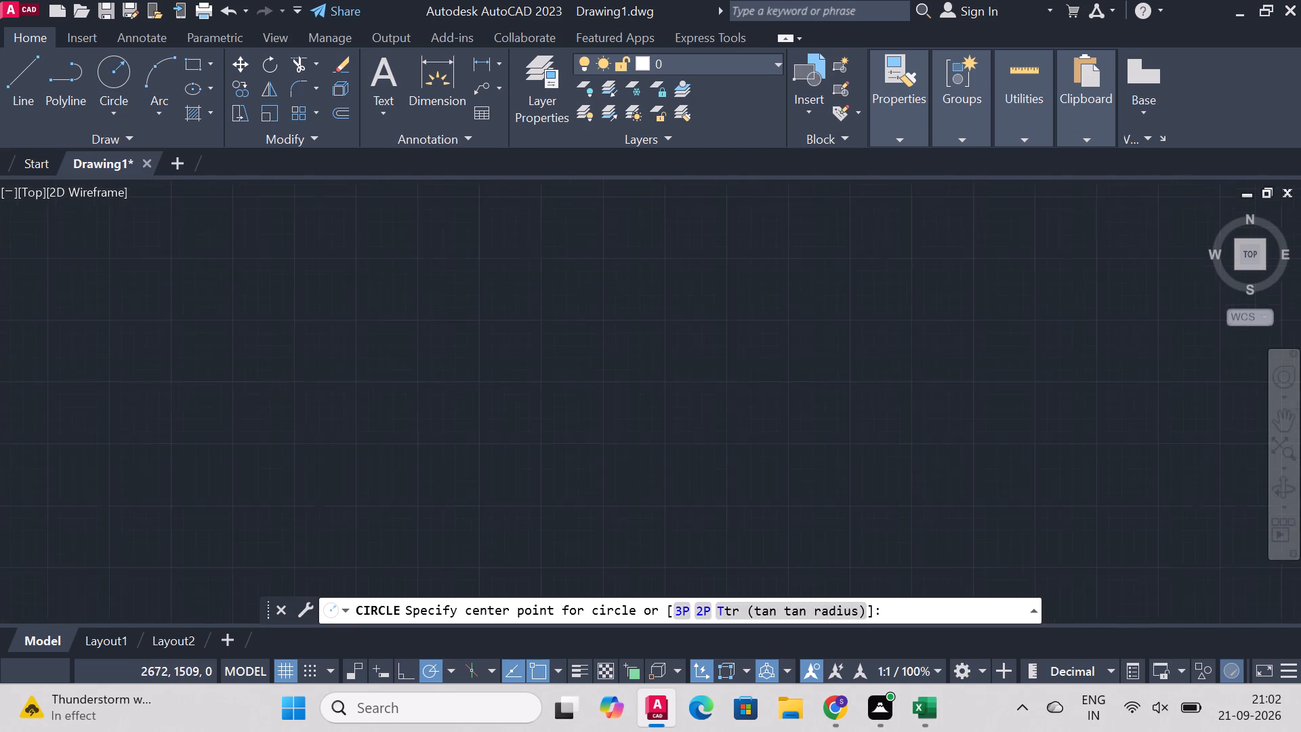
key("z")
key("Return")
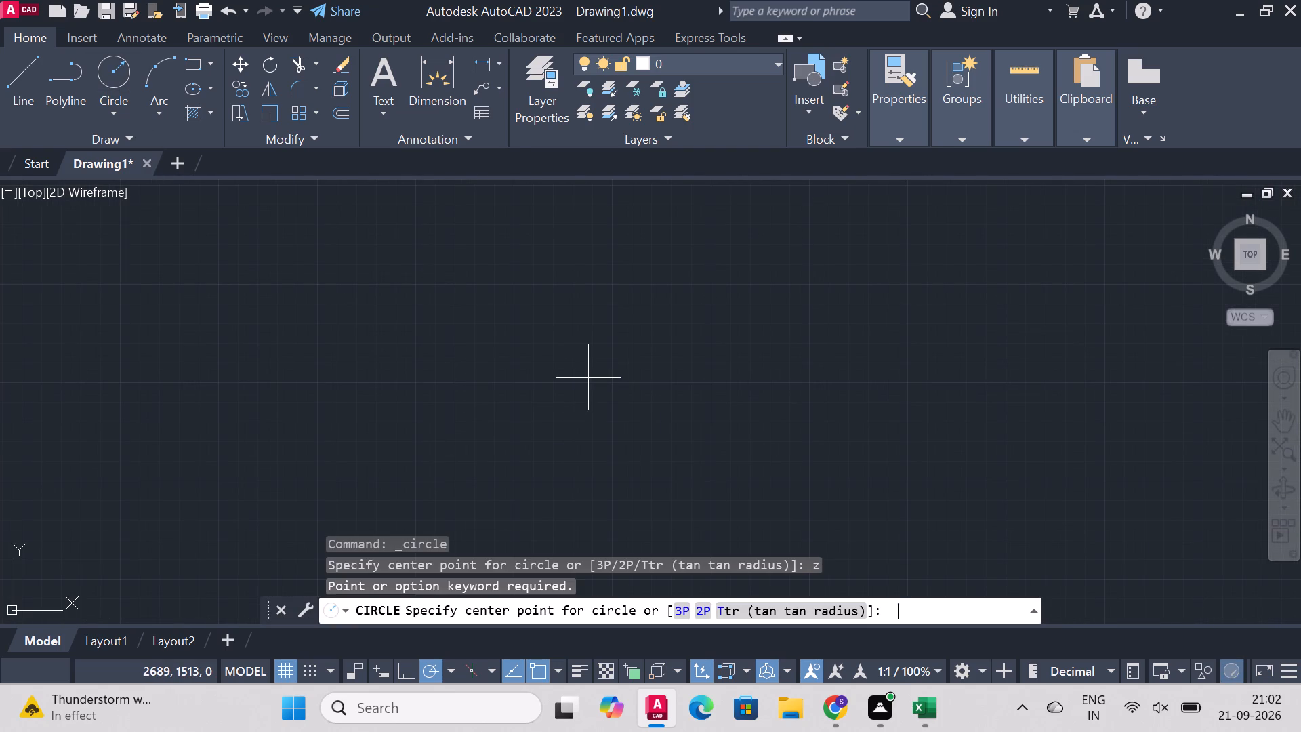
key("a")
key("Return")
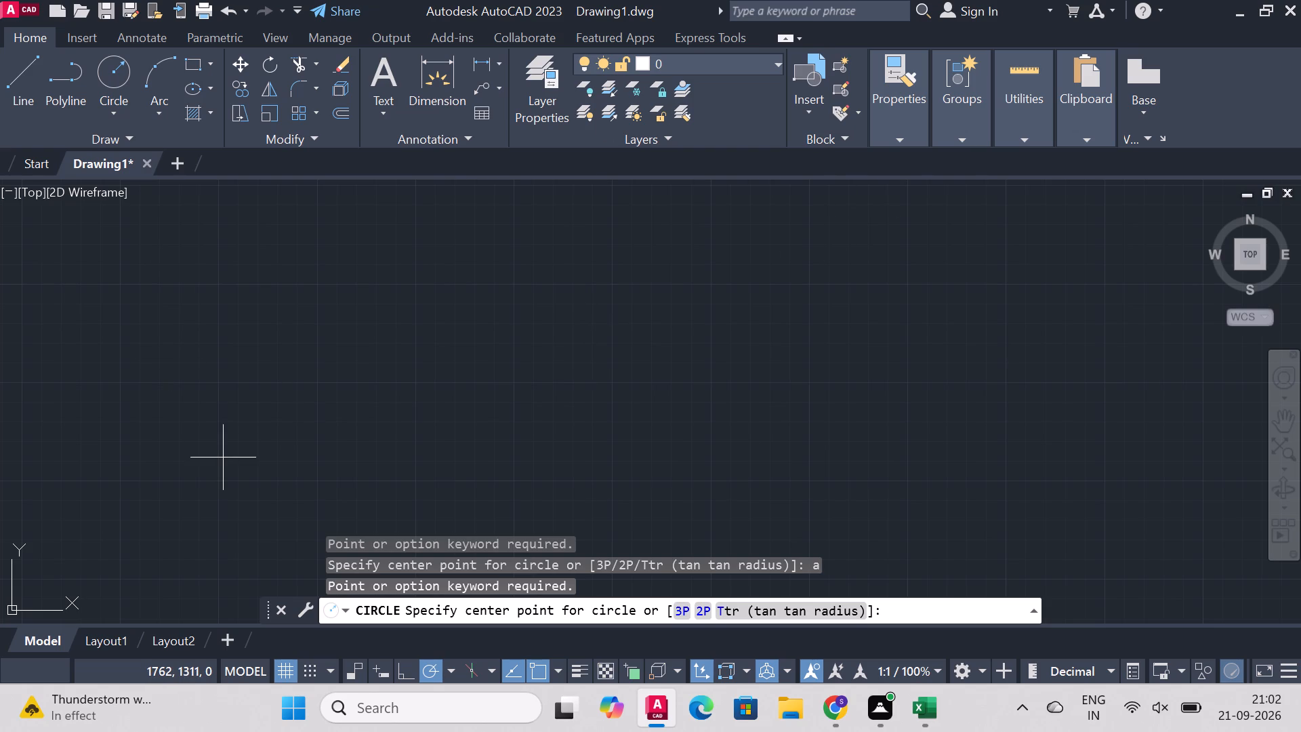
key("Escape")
Draw a circle of diameter 45 in the empty drawing area, picking its centre freehand.
key("z")
key("Return")
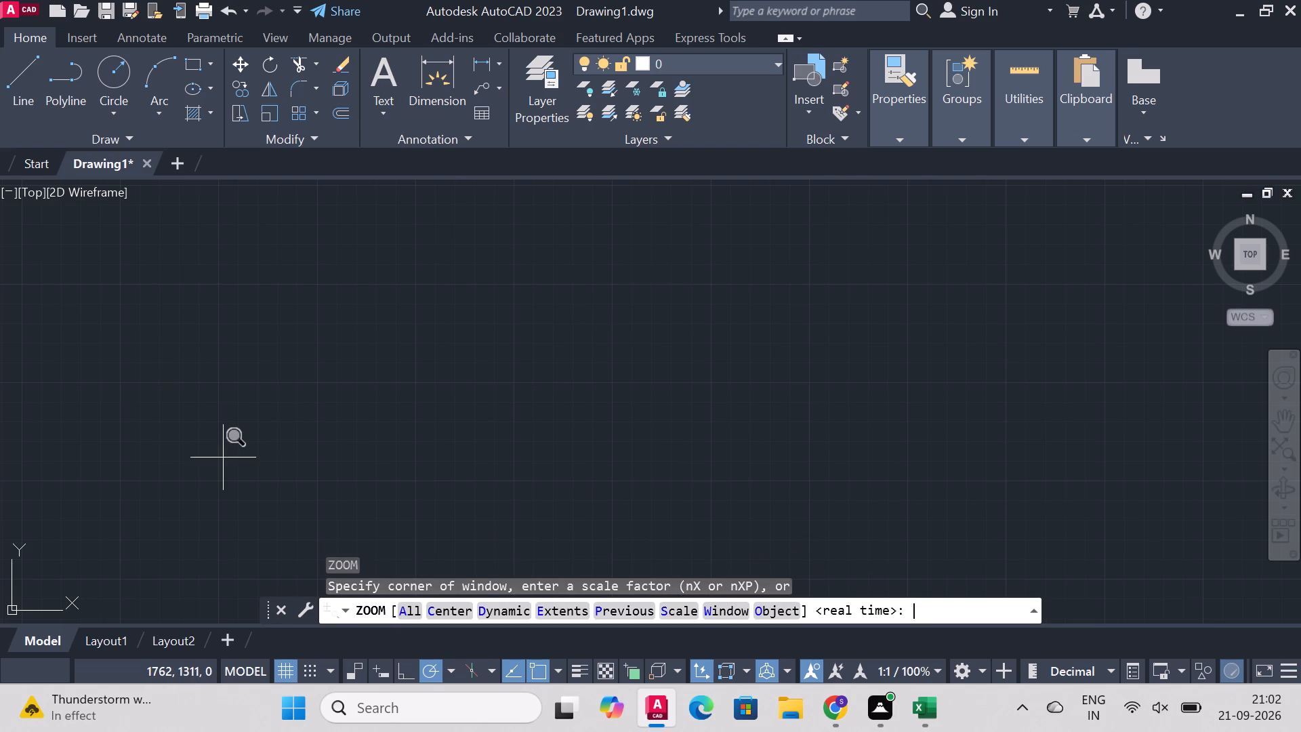
key("a")
key("Return")
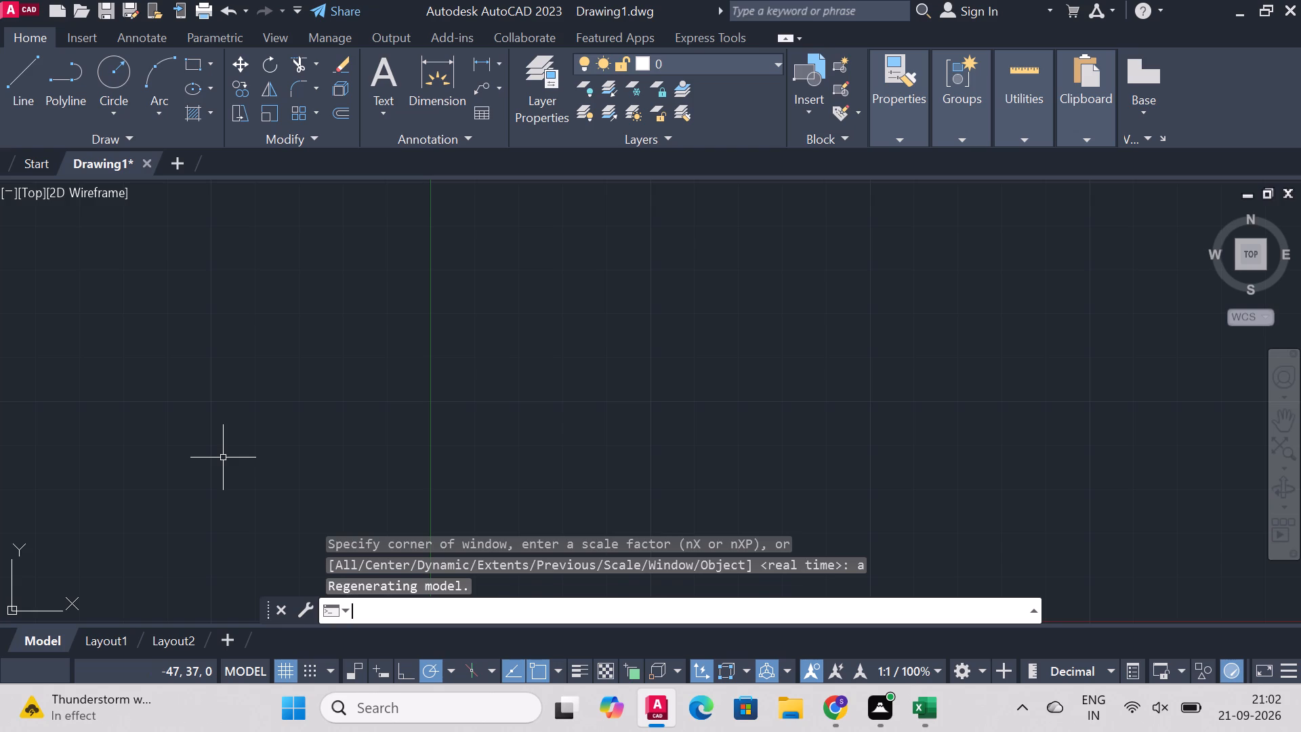
scroll(644, 427, "down", 2)
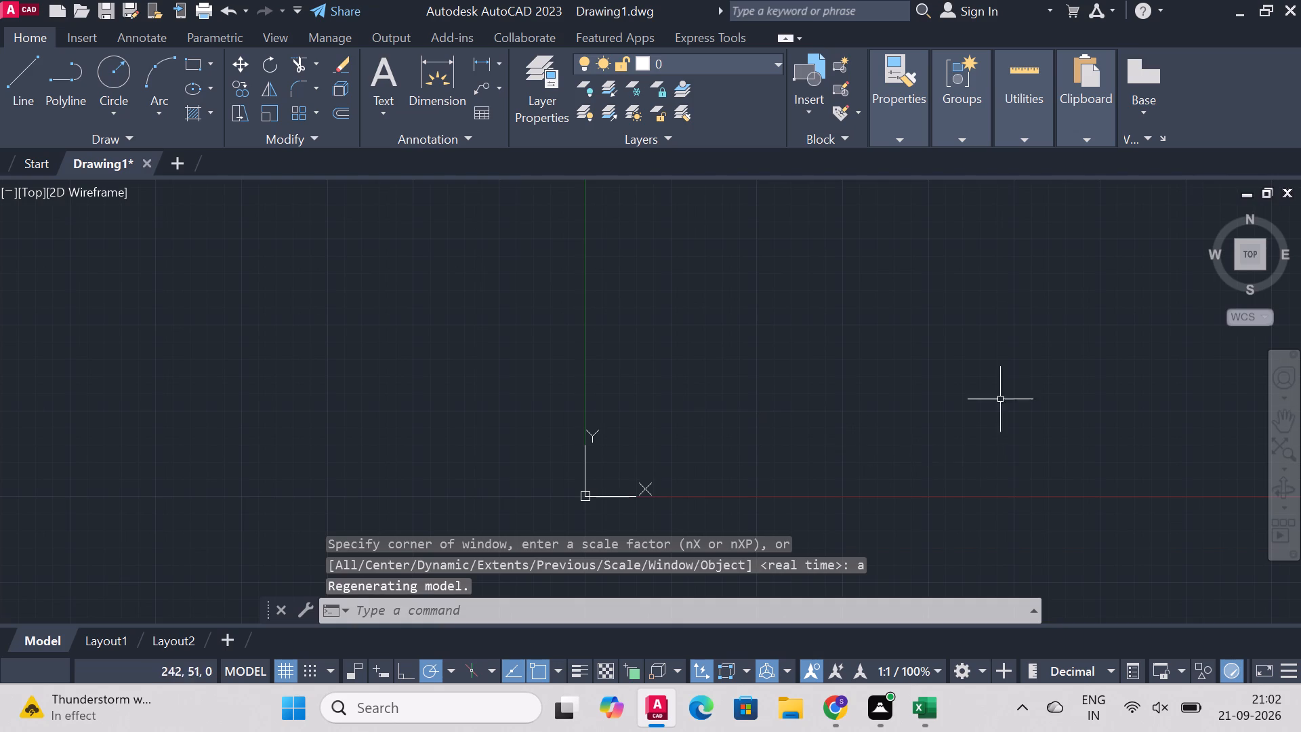
scroll(1011, 334, "up", 2)
left_click(106, 83)
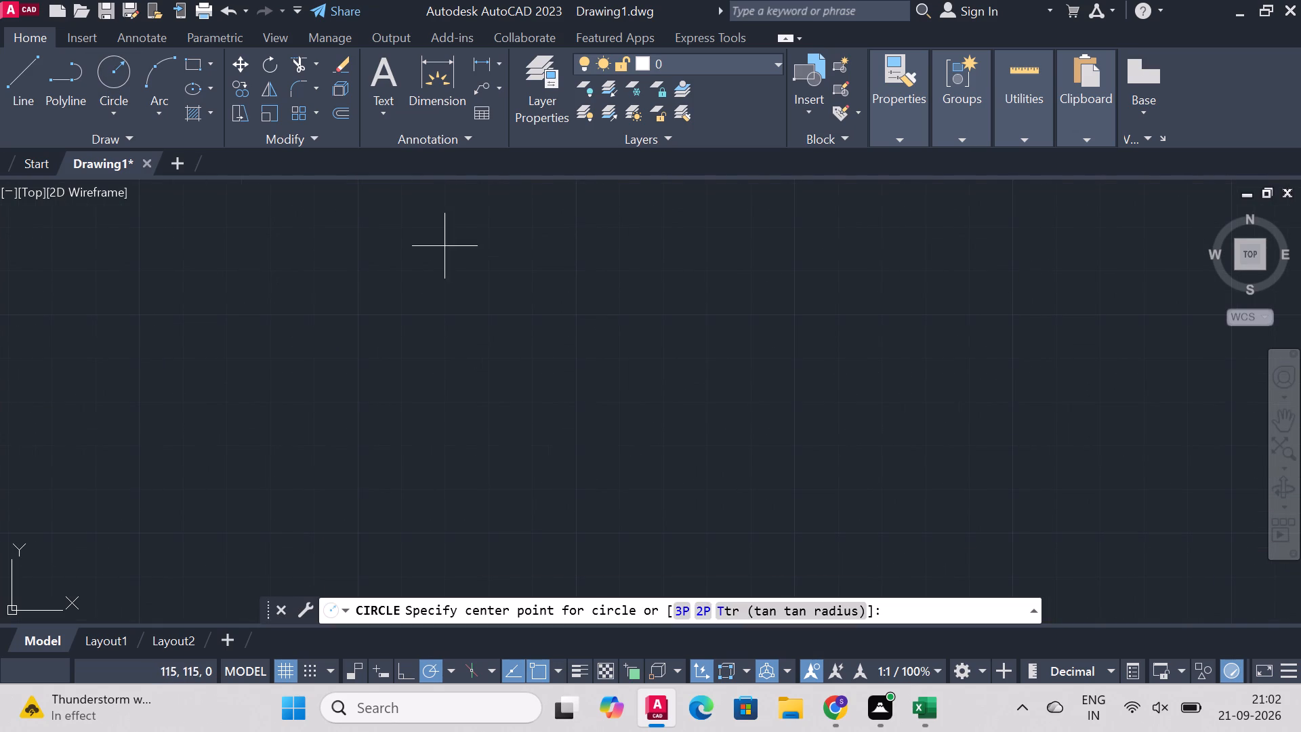
left_click(620, 396)
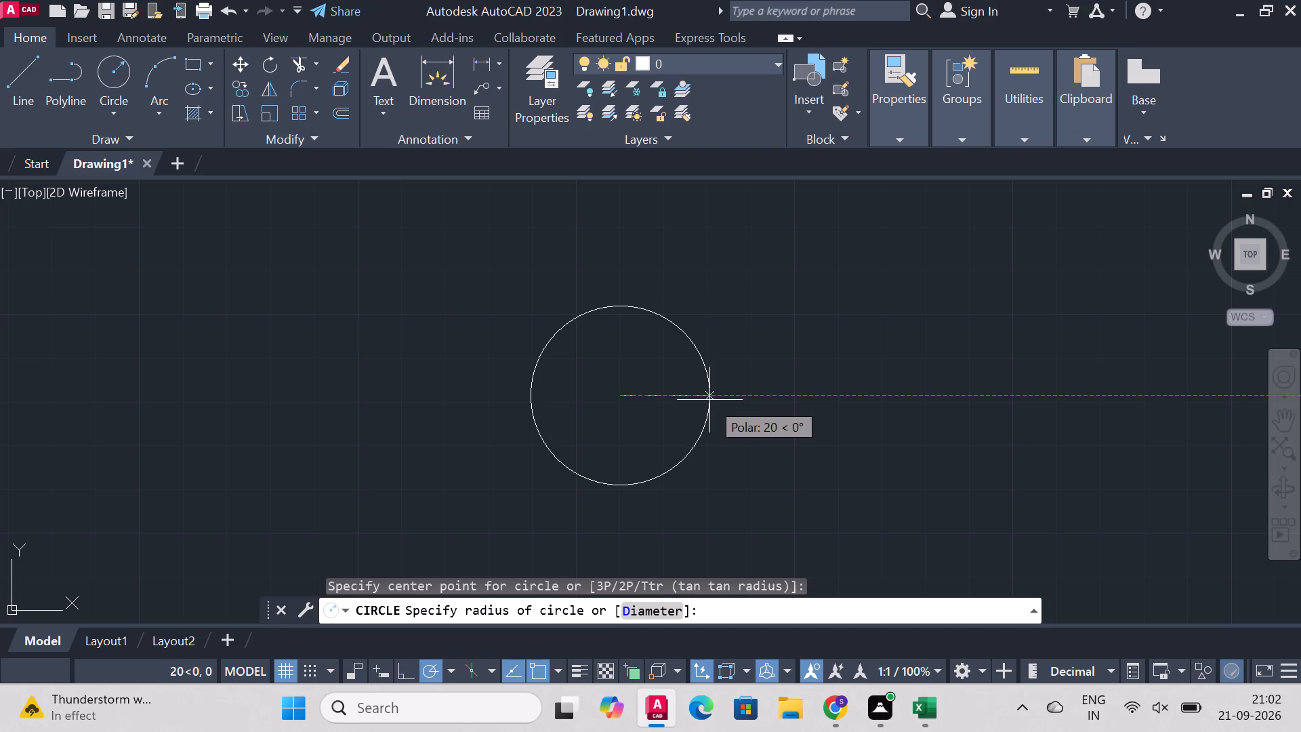
key("d")
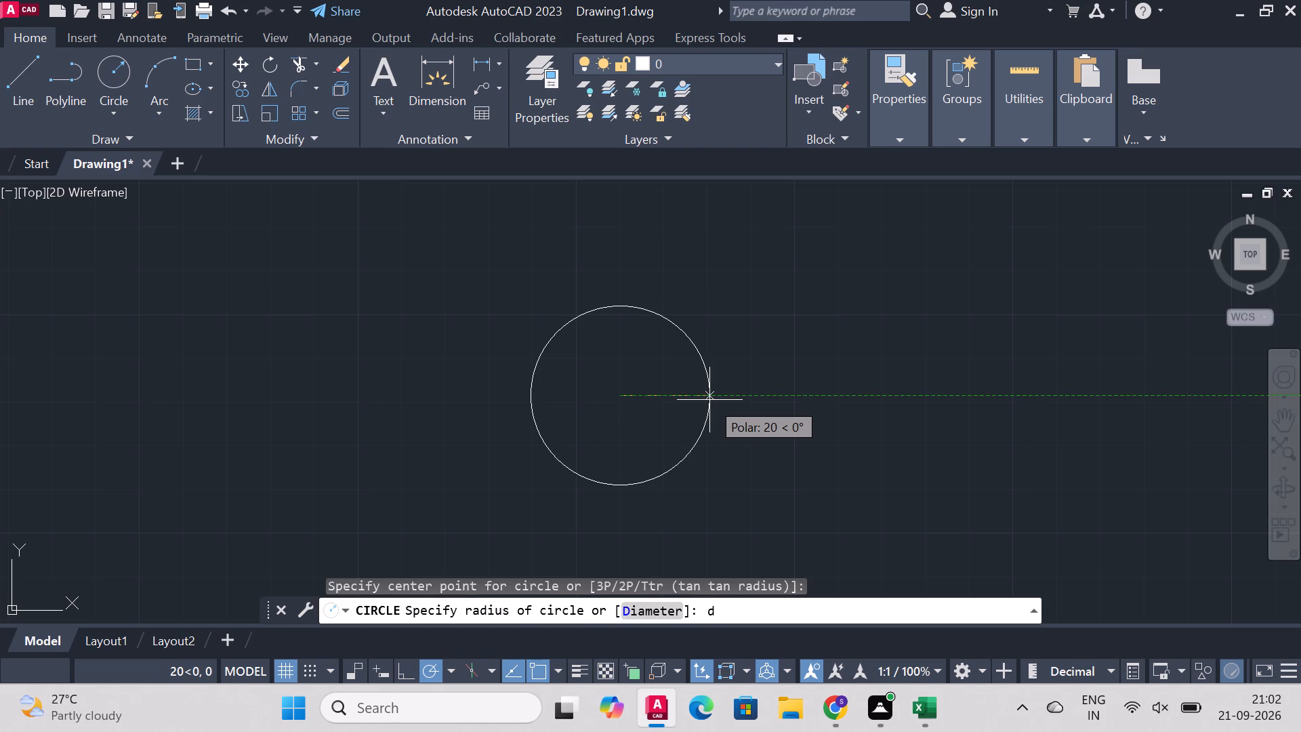
key("Return")
type("45")
key("Return")
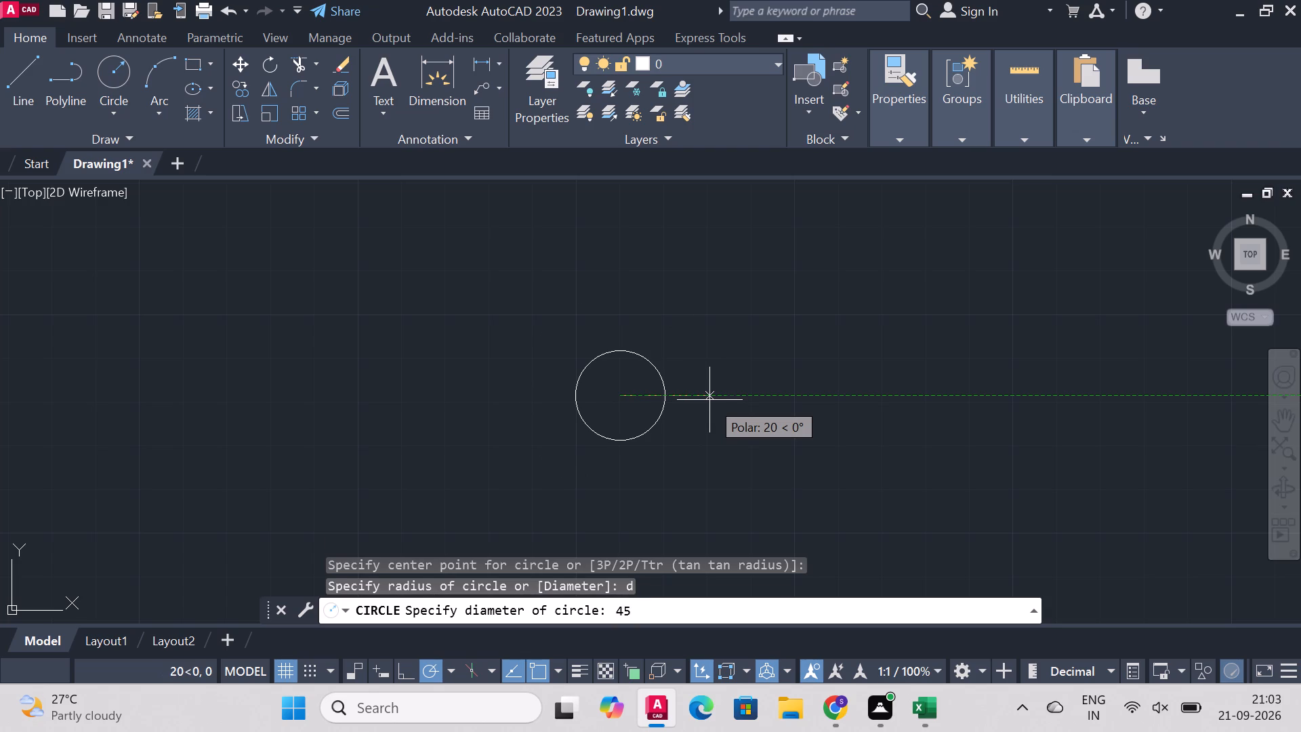
Draw a circle of diameter 65 concentric with the 45-diameter circle.
left_click(122, 79)
left_click(624, 396)
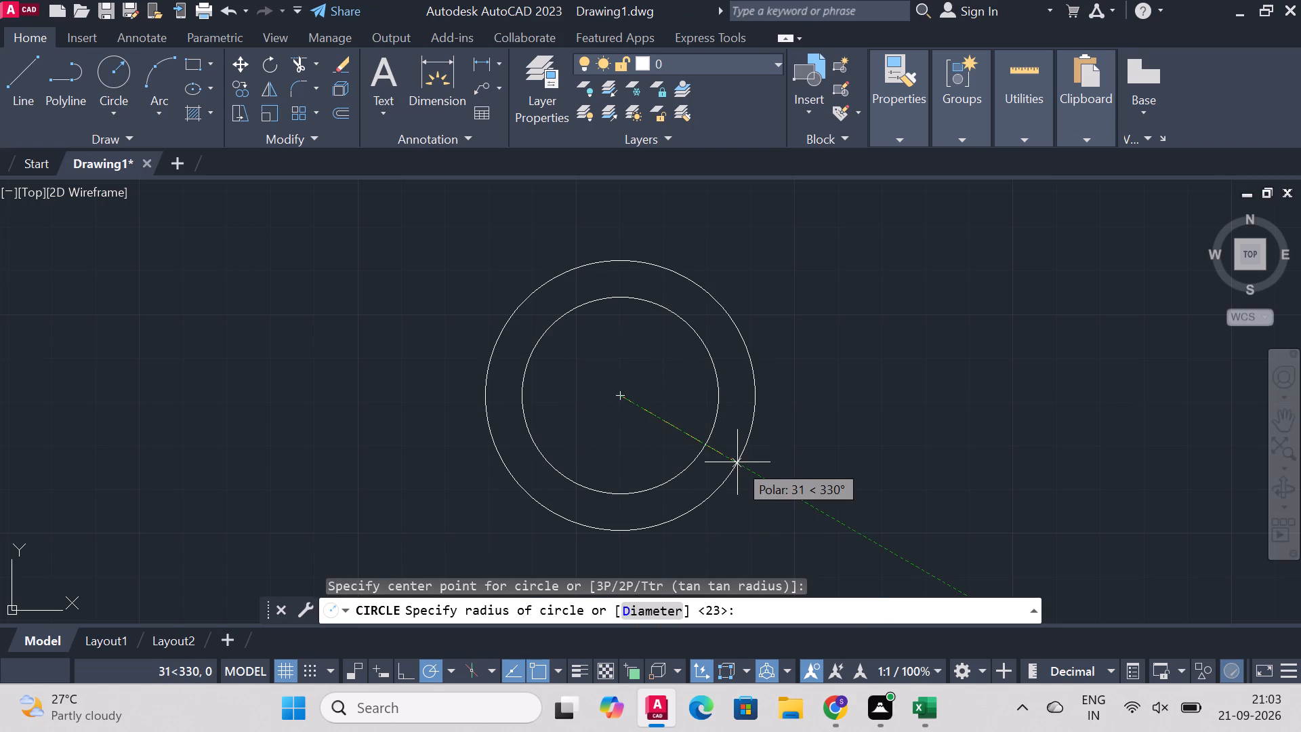
key("d")
key("Return")
key("6")
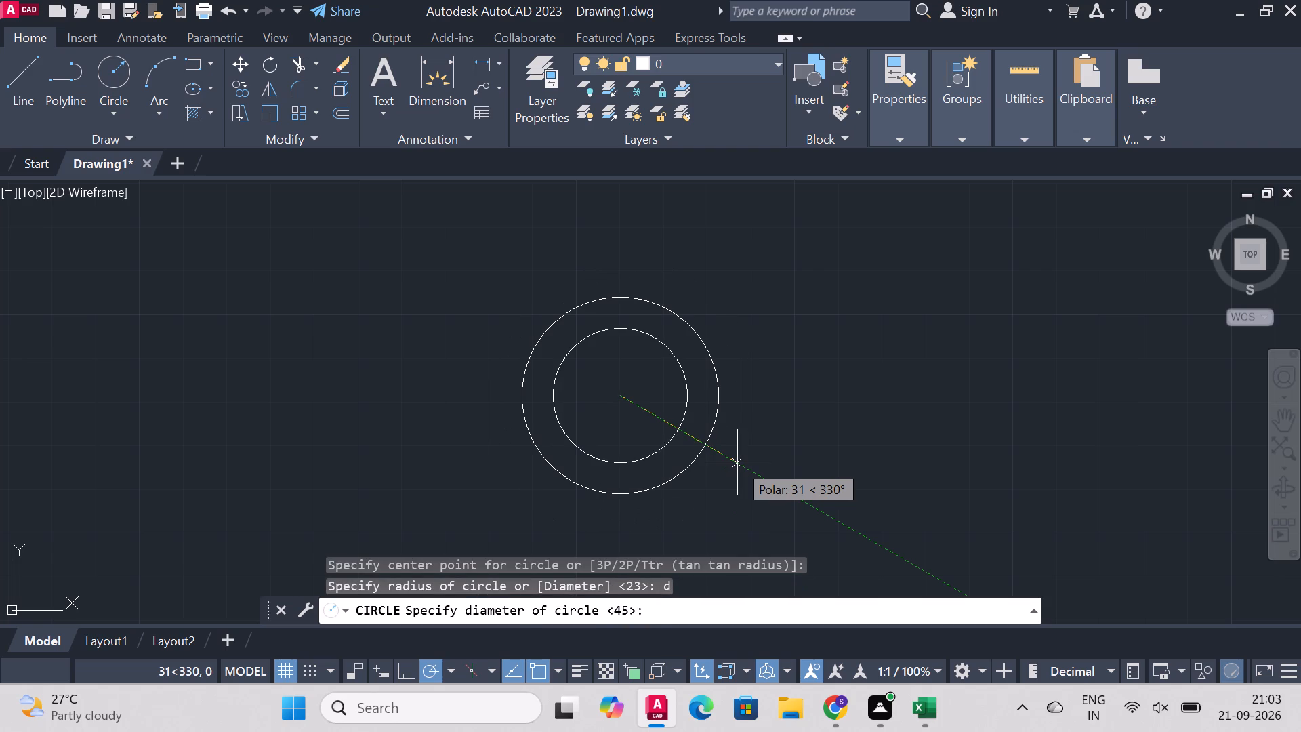
key("5")
key("Return")
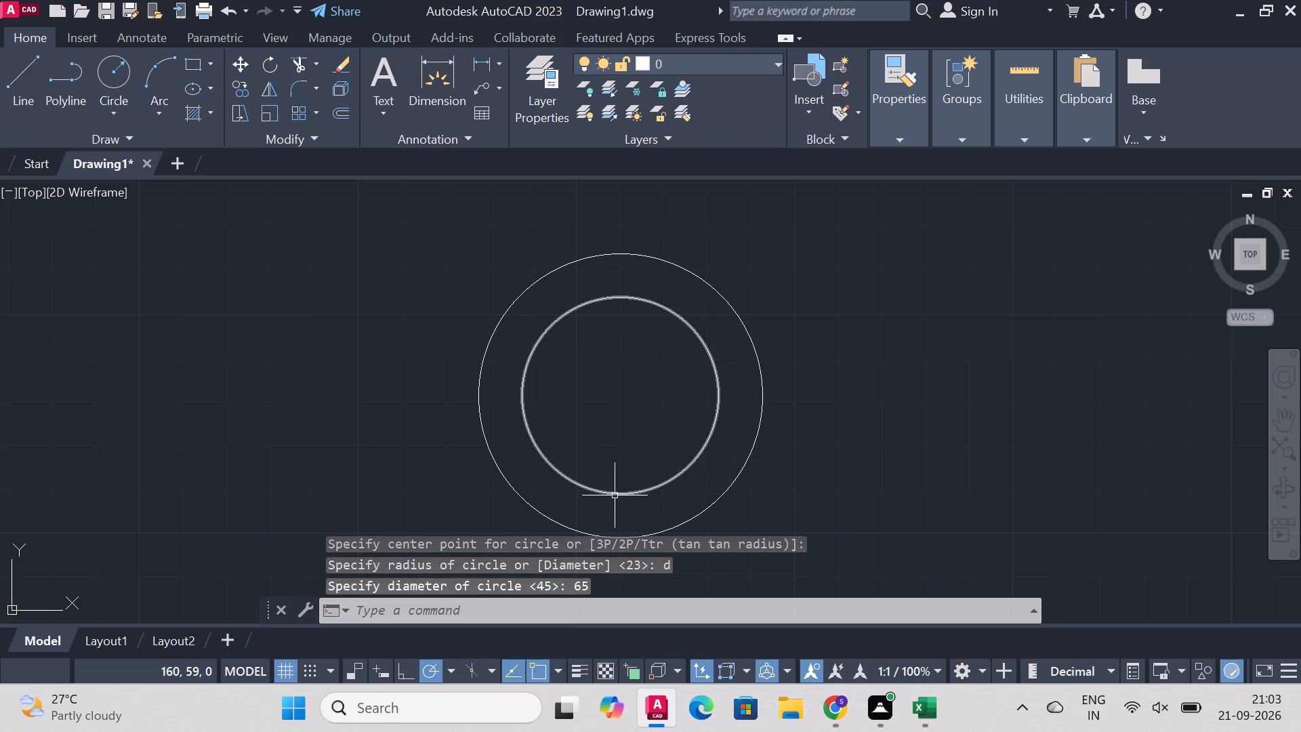
Draw a vertical line from the circles' common centre straight up, ending well beyond the 65-diameter circle.
left_click(33, 65)
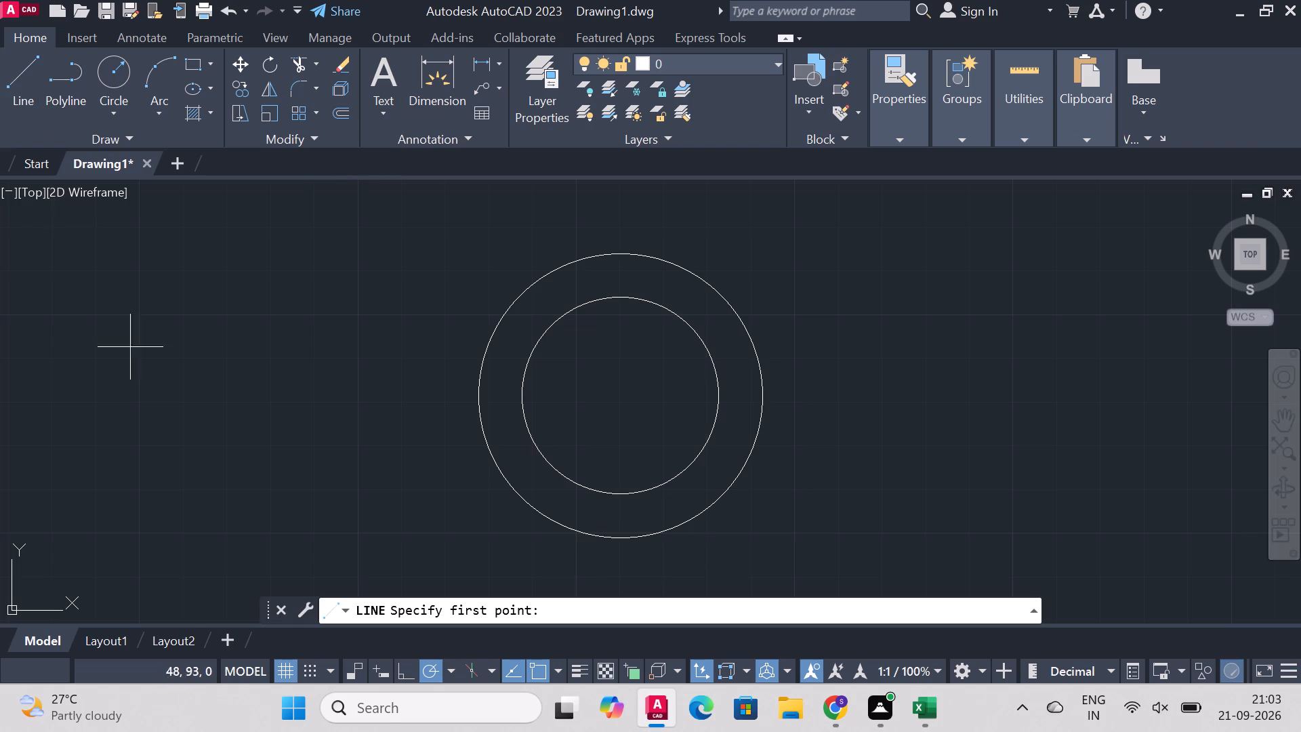
scroll(933, 281, "down", 3)
scroll(1024, 234, "down", 3)
scroll(946, 454, "down", 4)
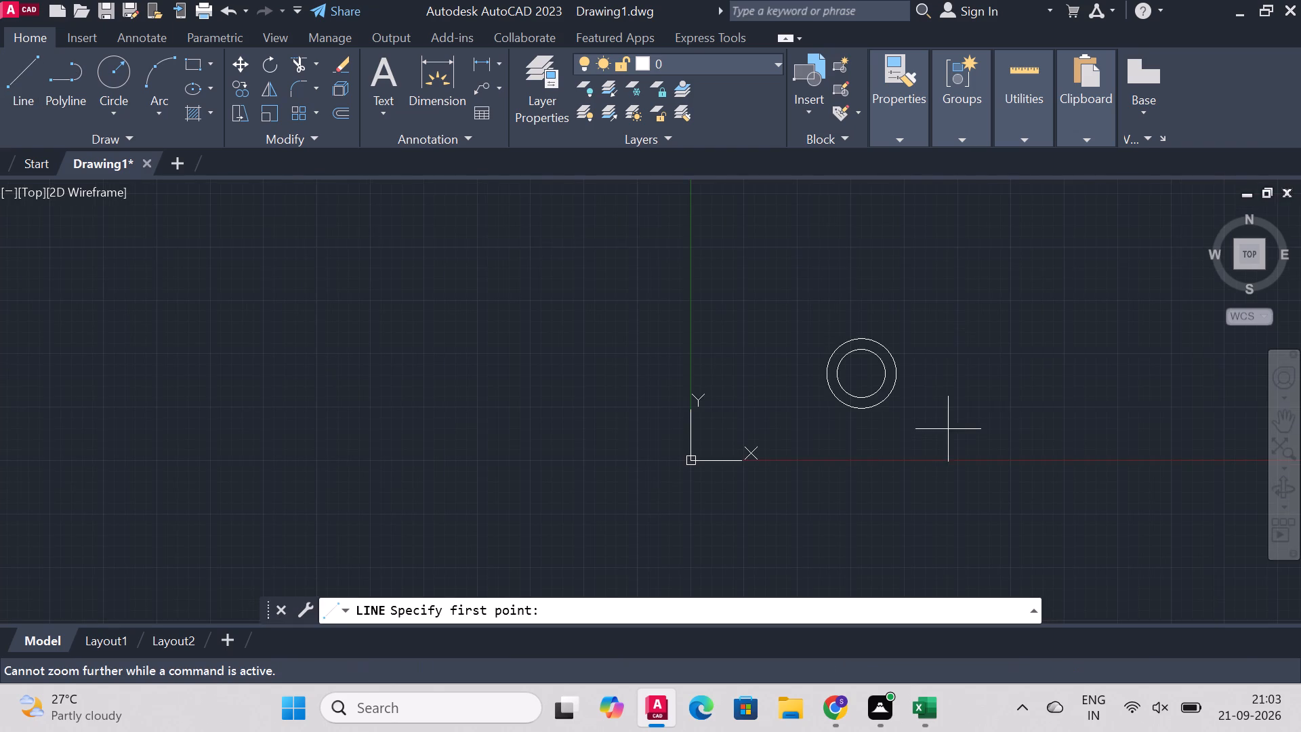
scroll(972, 316, "up", 2)
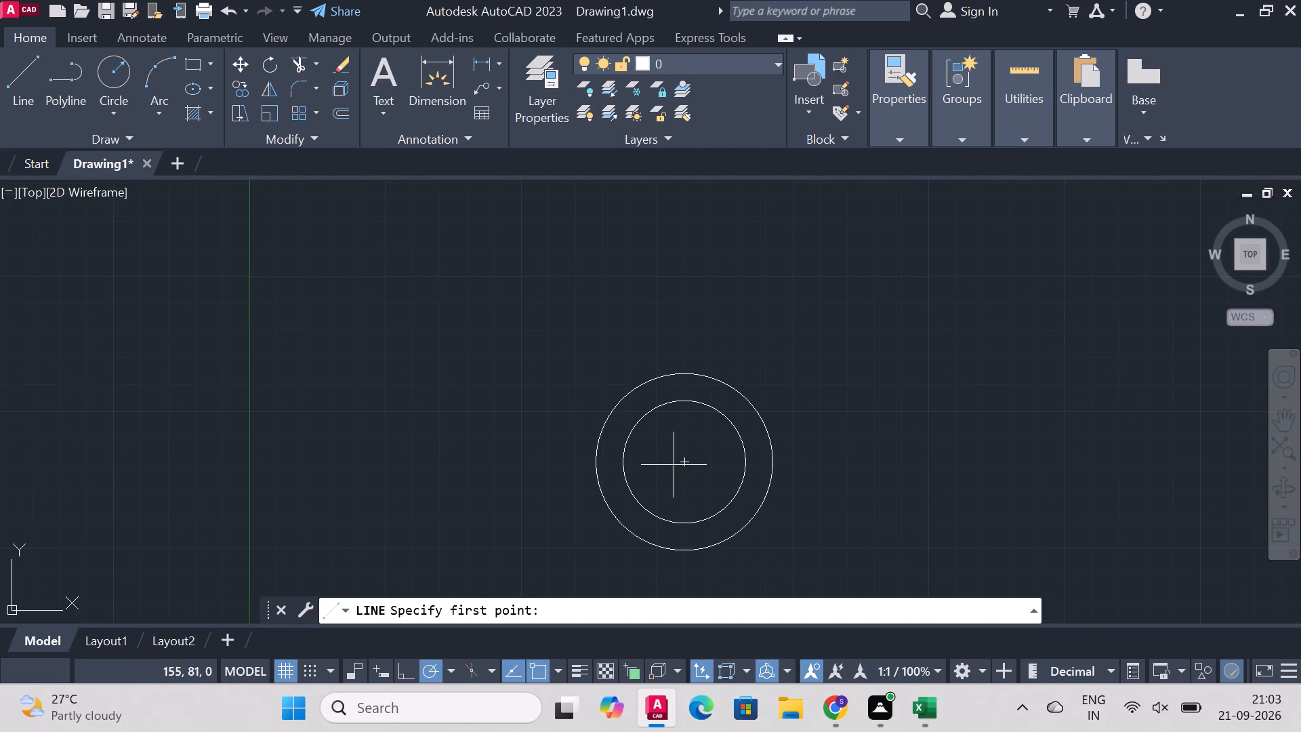
left_click(687, 468)
left_click(687, 219)
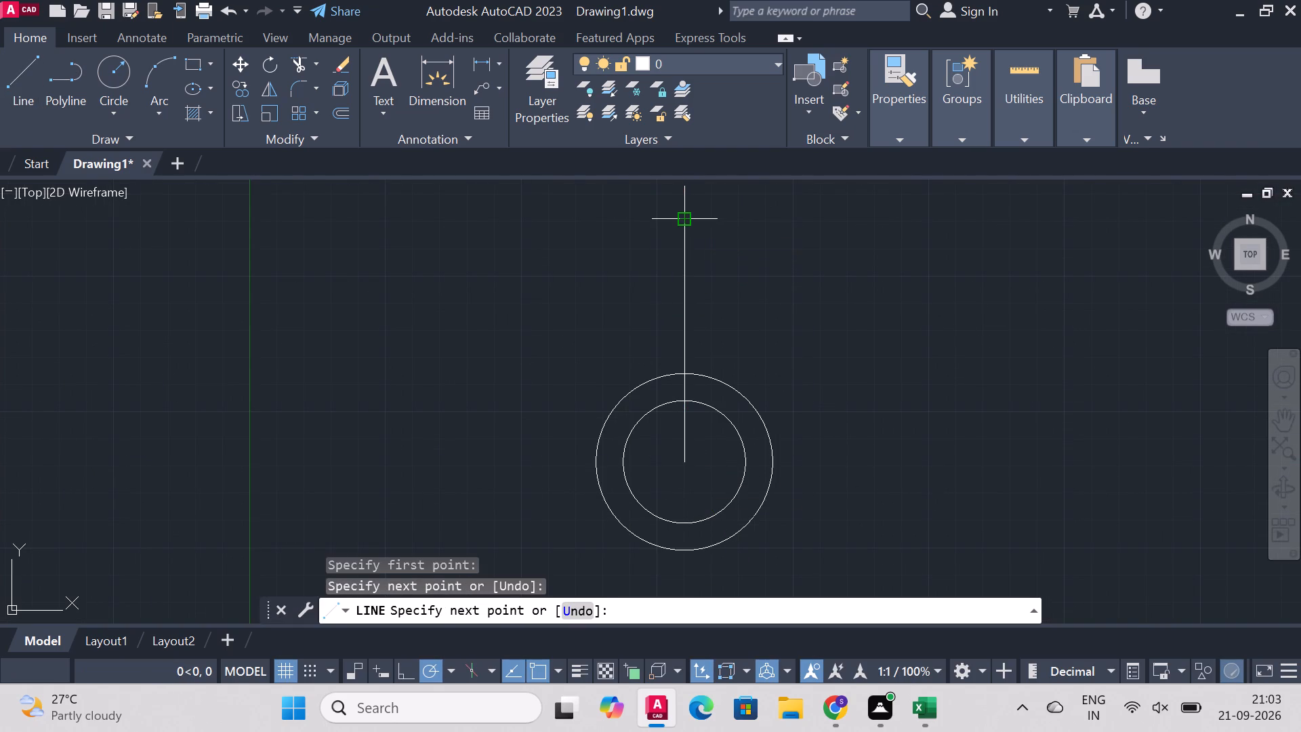
right_click(687, 219)
left_click(728, 228)
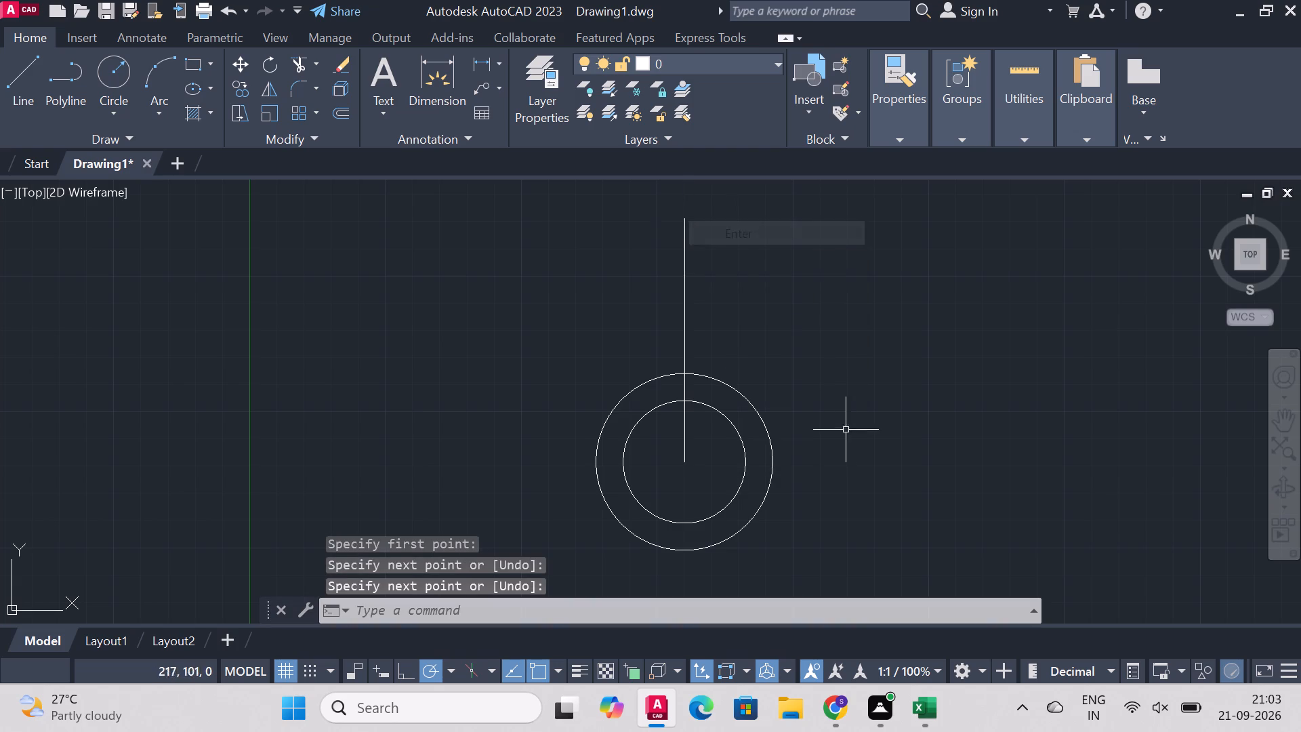
Draw a second vertical line from the circles' centre straight down, ending well below the 65-diameter circle.
scroll(861, 349, "down", 4)
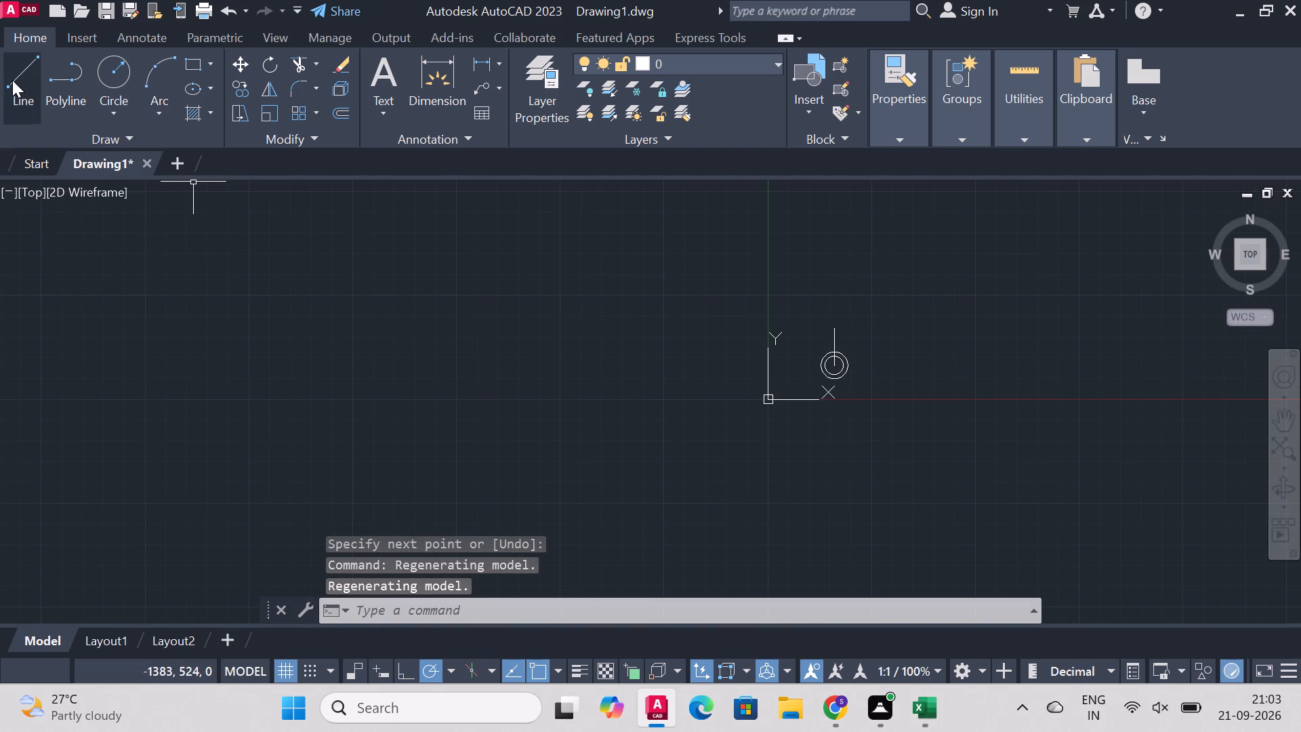
left_click(7, 78)
scroll(917, 430, "up", 2)
scroll(816, 387, "down", 3)
scroll(821, 317, "up", 1)
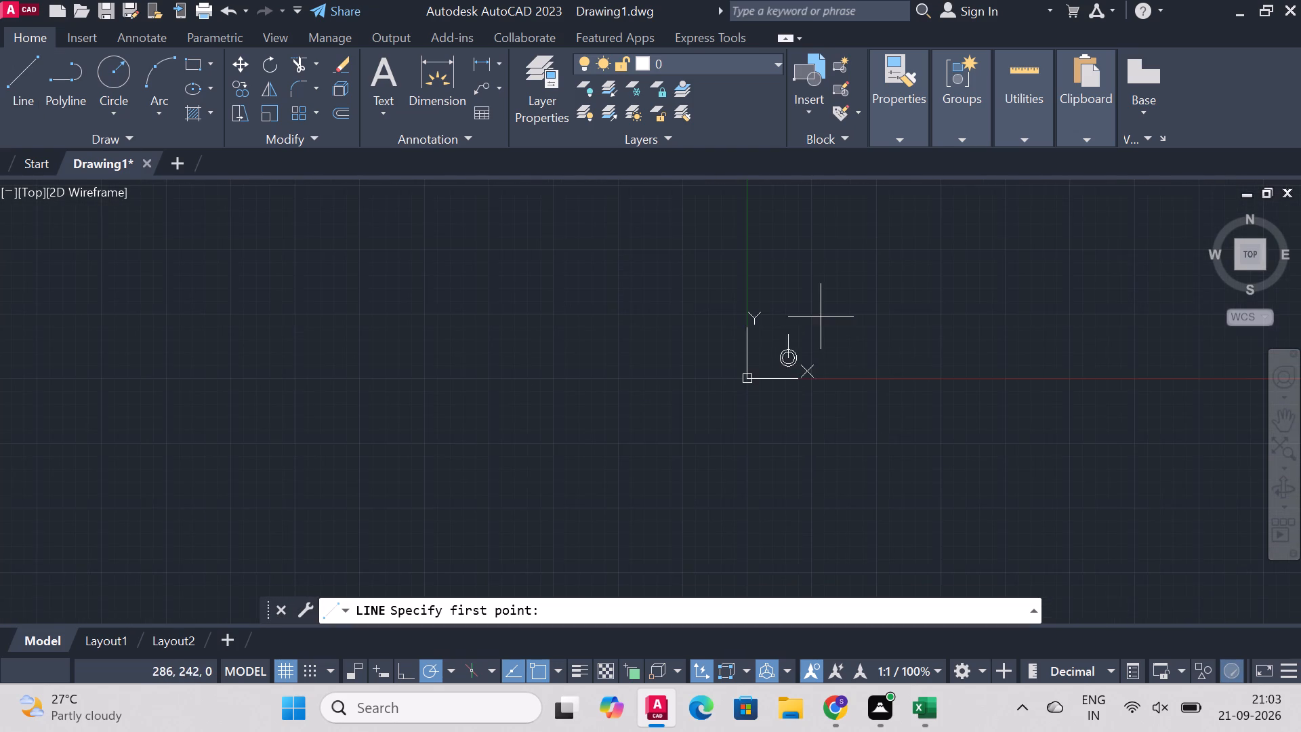
scroll(816, 424, "up", 2)
left_click(690, 323)
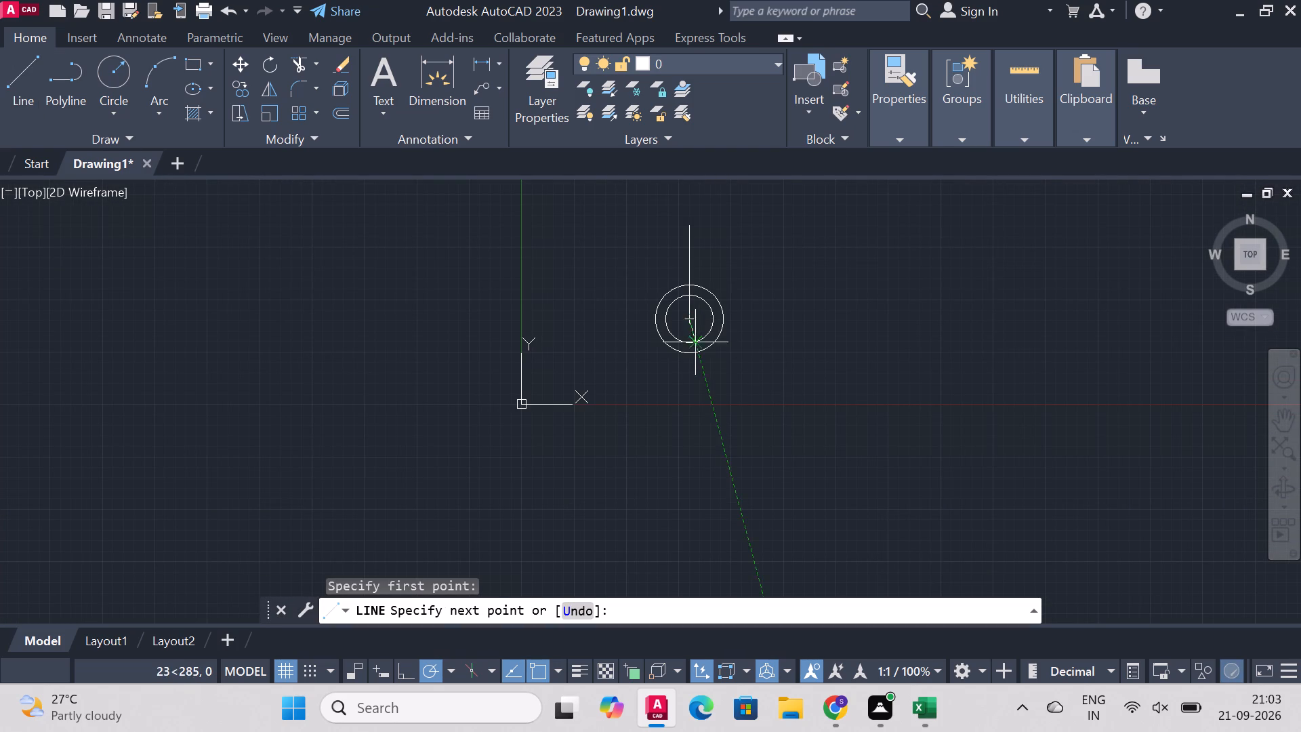
scroll(682, 384, "up", 2)
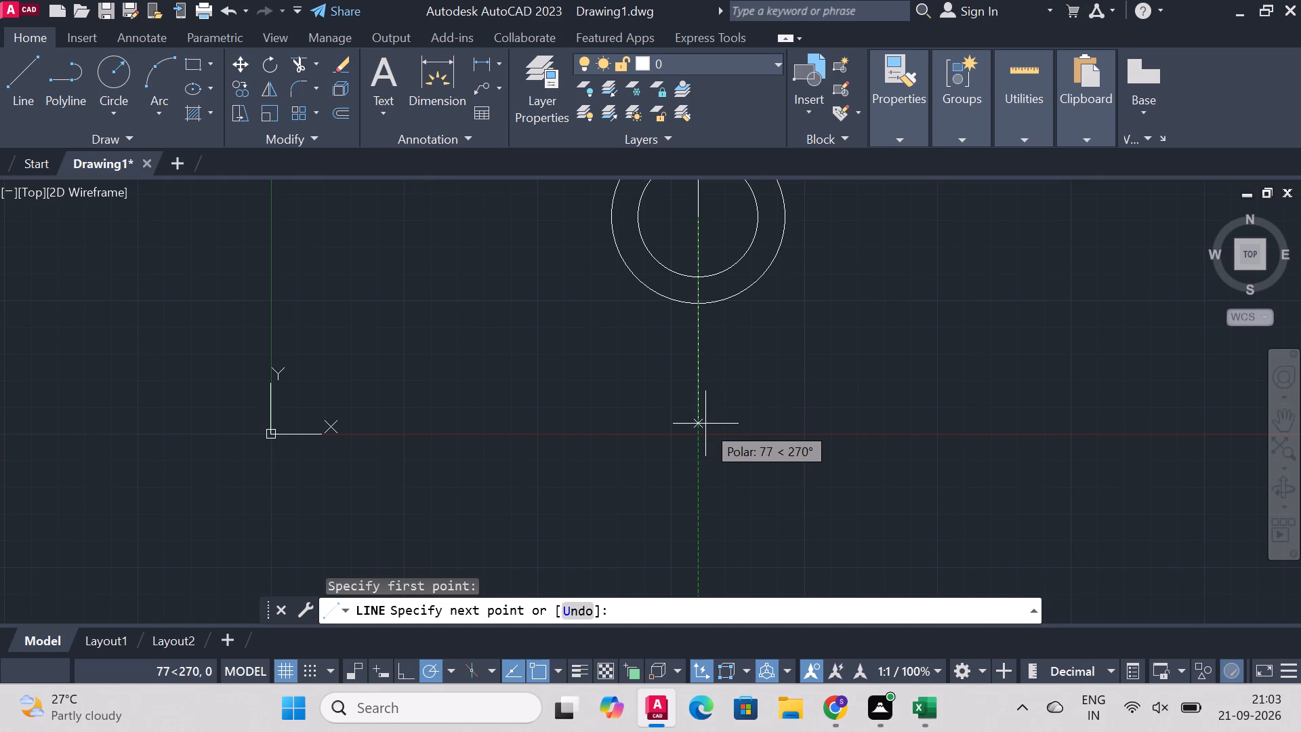
left_click(695, 501)
right_click(724, 439)
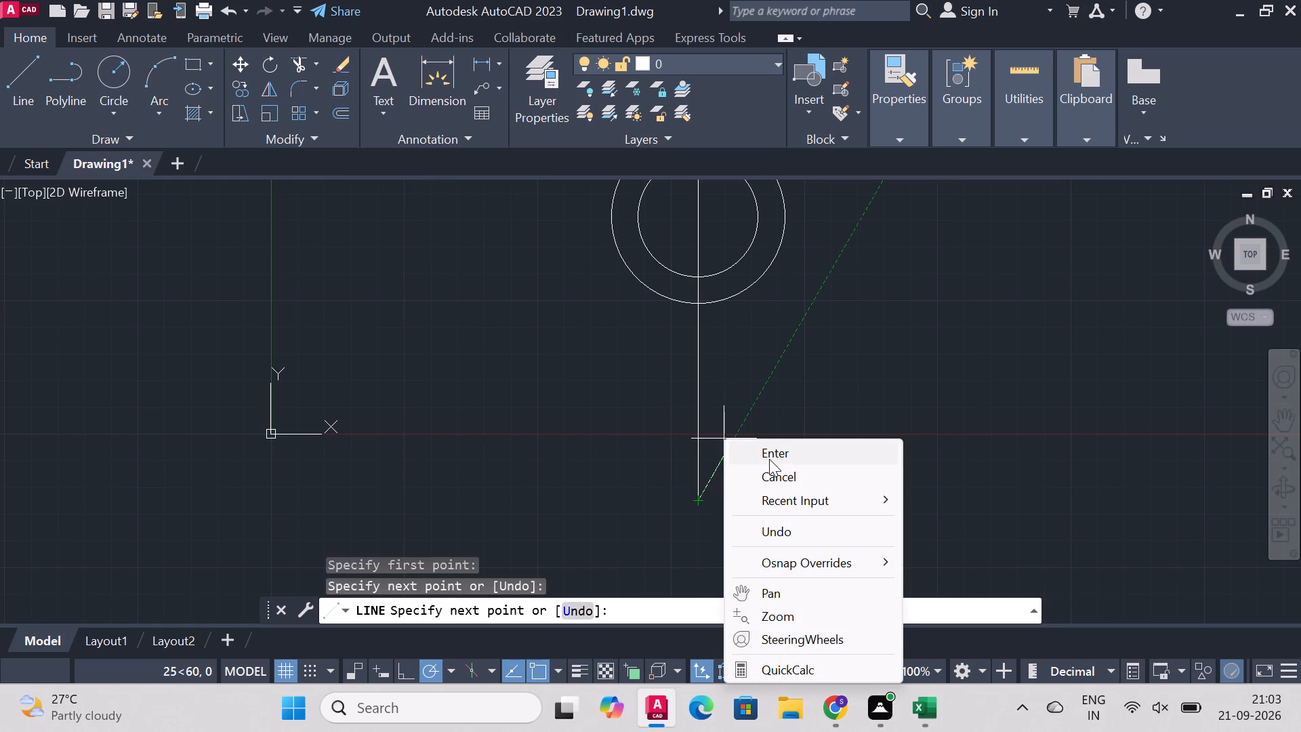
left_click(769, 459)
Draw a horizontal line about 33 long from the circles' centre to the left quadrant of the outer circle.
scroll(709, 382, "down", 4)
scroll(702, 317, "up", 3)
scroll(809, 532, "down", 2)
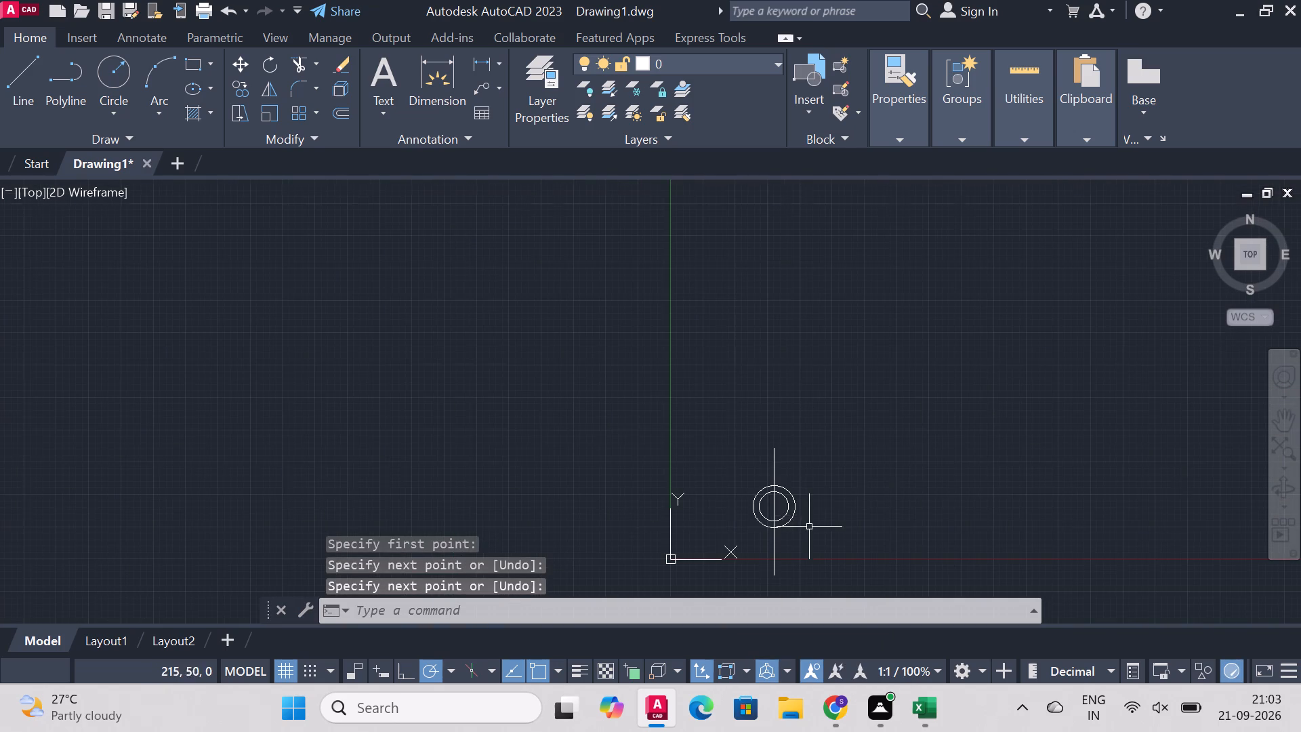
scroll(813, 542, "up", 3)
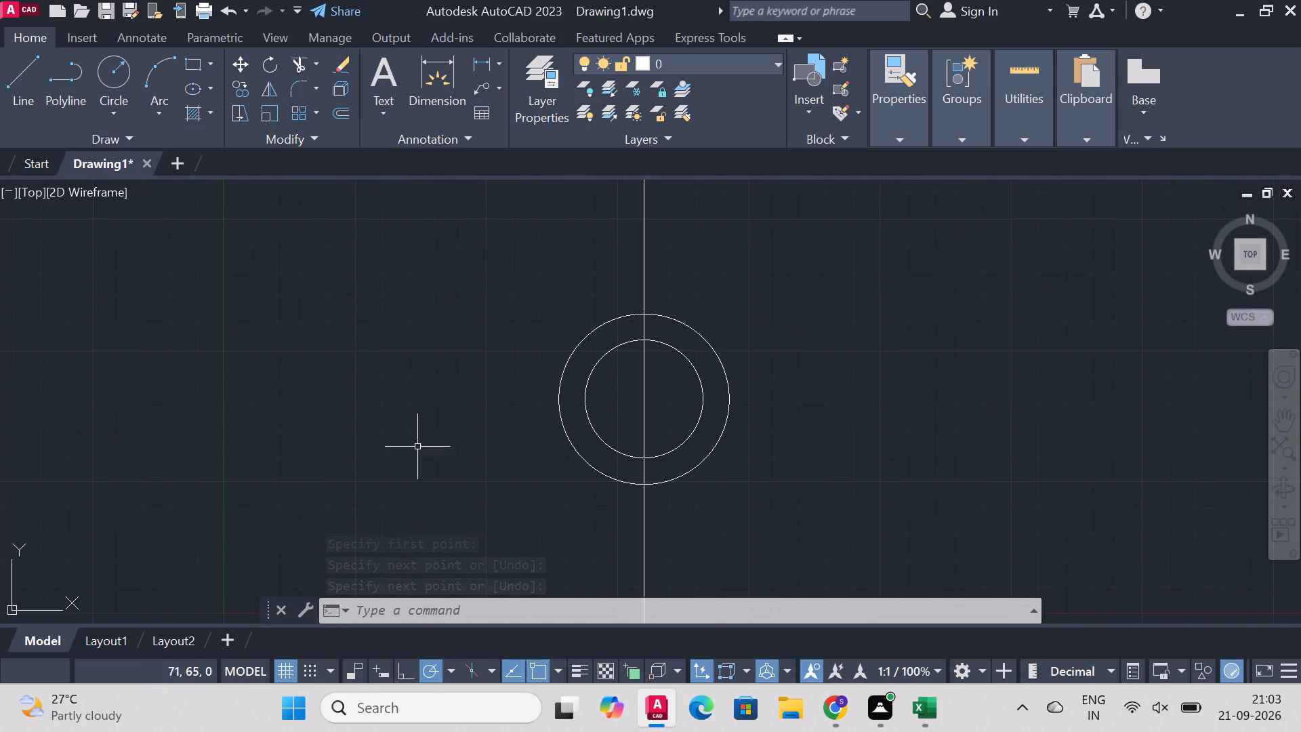
left_click(37, 68)
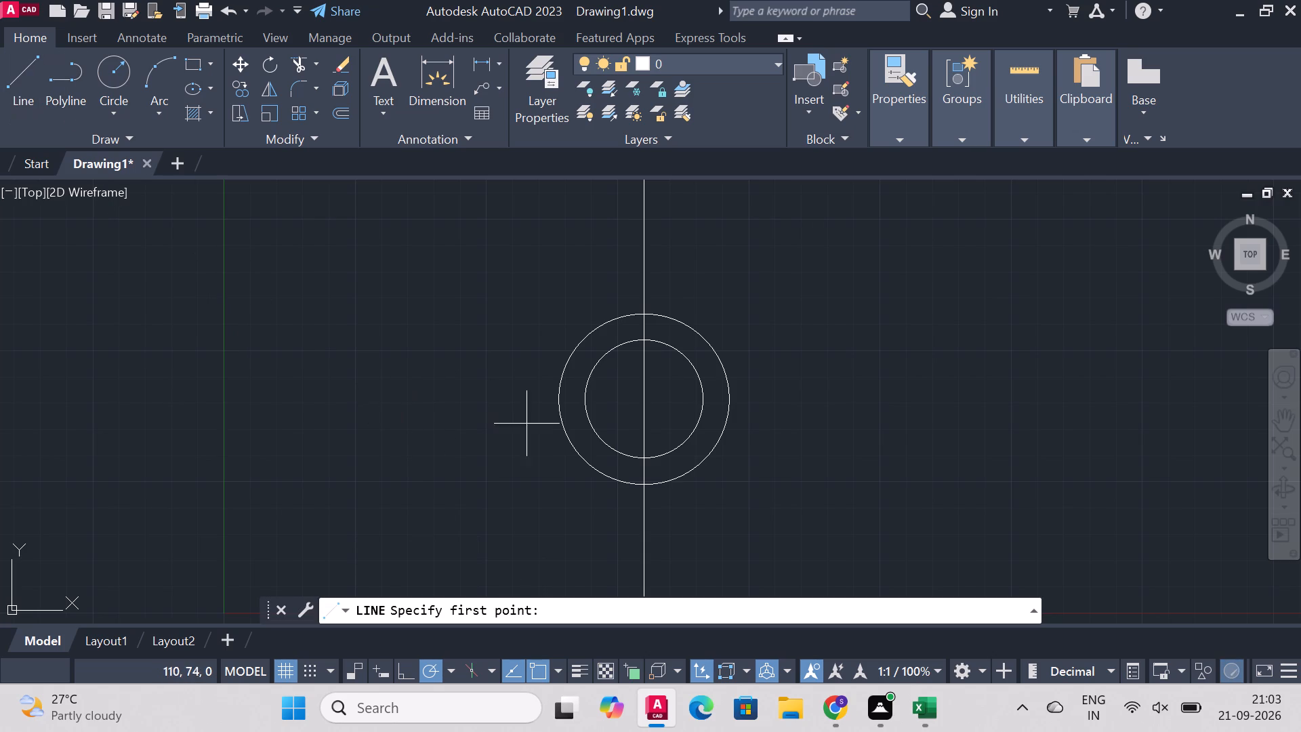
scroll(623, 447, "up", 1)
left_click(656, 369)
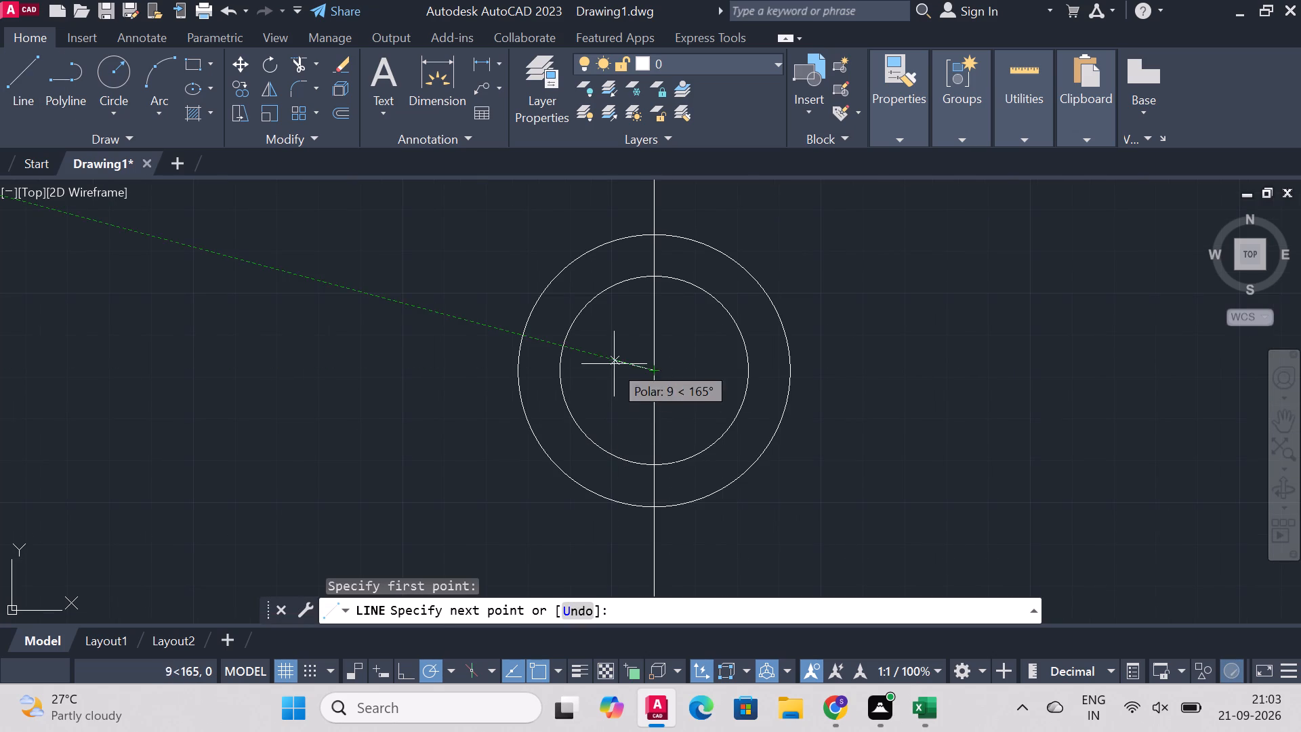
left_click(512, 369)
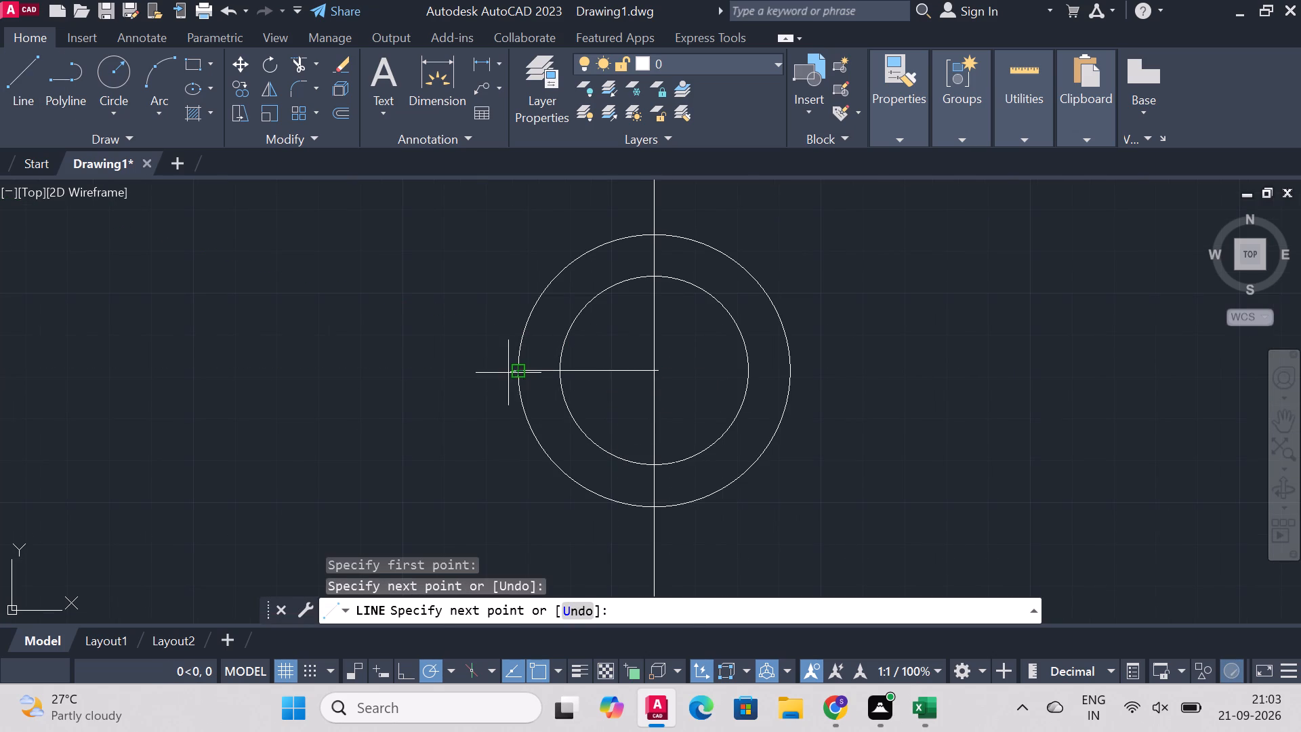
right_click(508, 373)
left_click(556, 392)
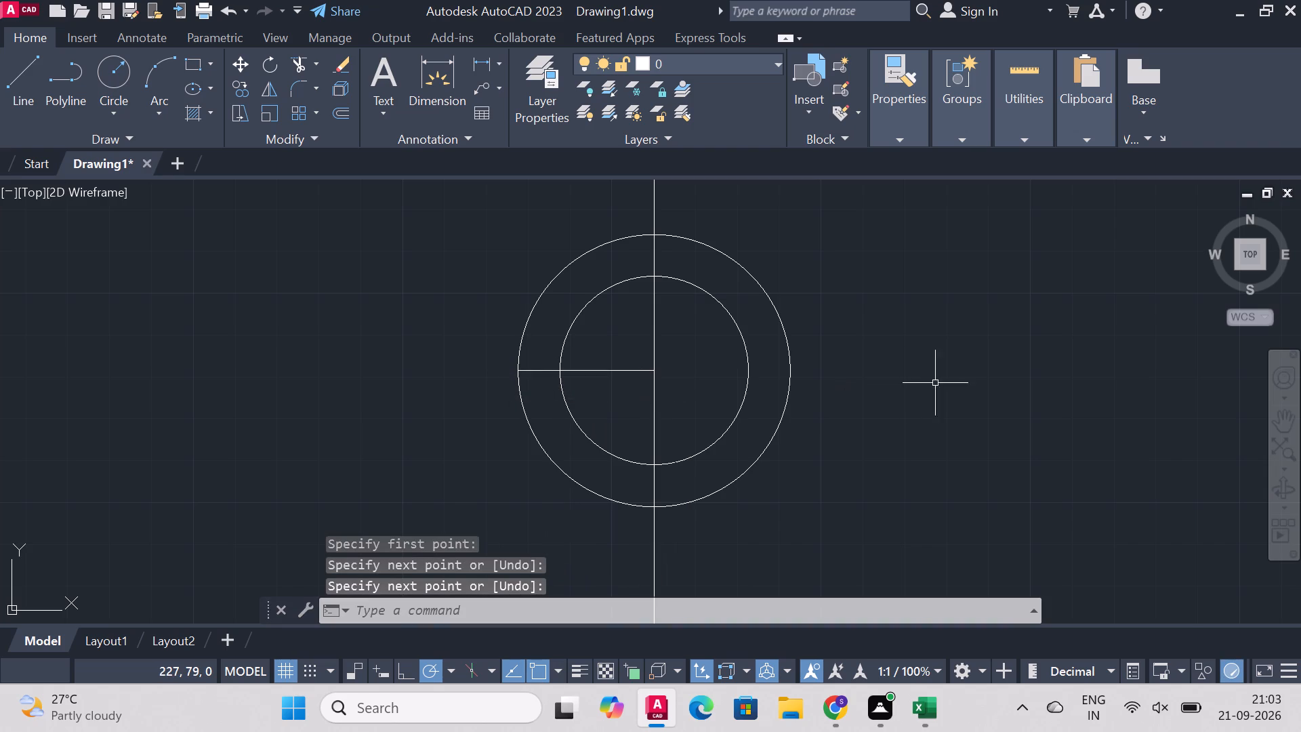
Draw a horizontal line about 33 long from the circles' centre to the right quadrant of the outer circle.
right_click(935, 383)
left_click(985, 288)
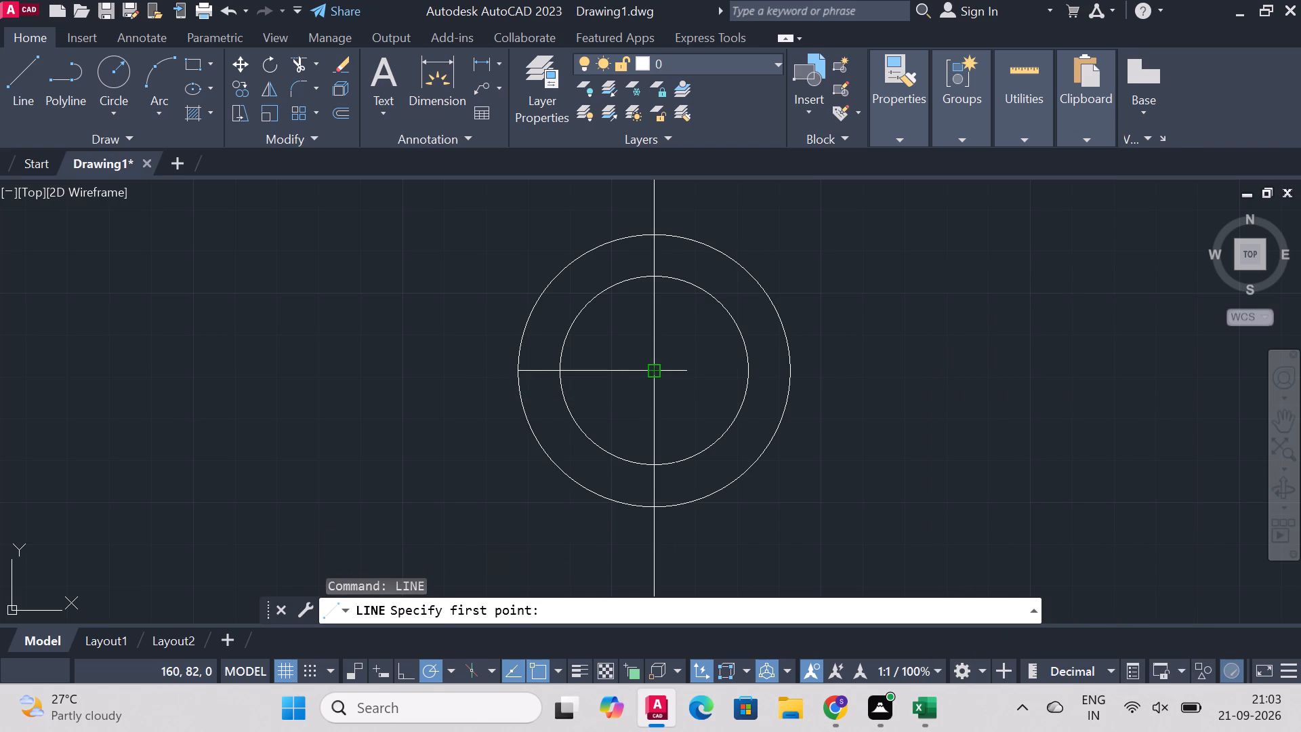
left_click(651, 367)
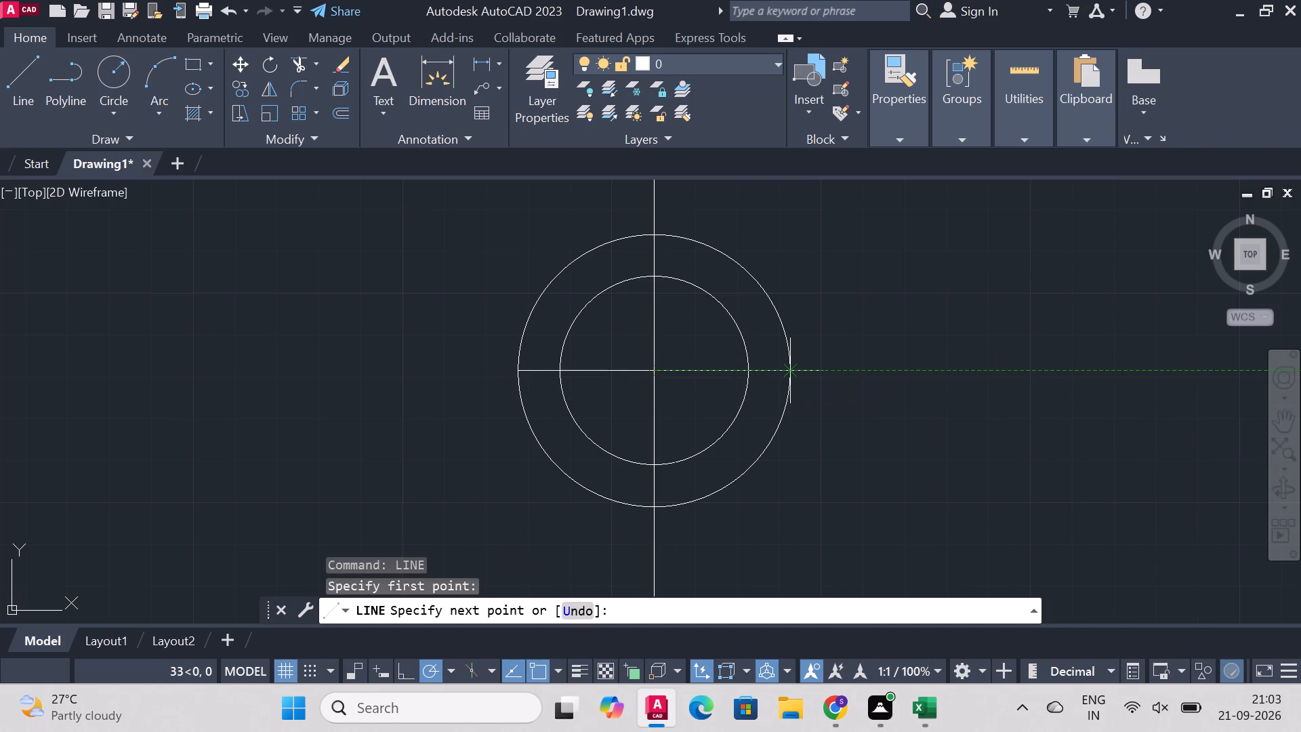
left_click(787, 371)
right_click(787, 371)
left_click(854, 375)
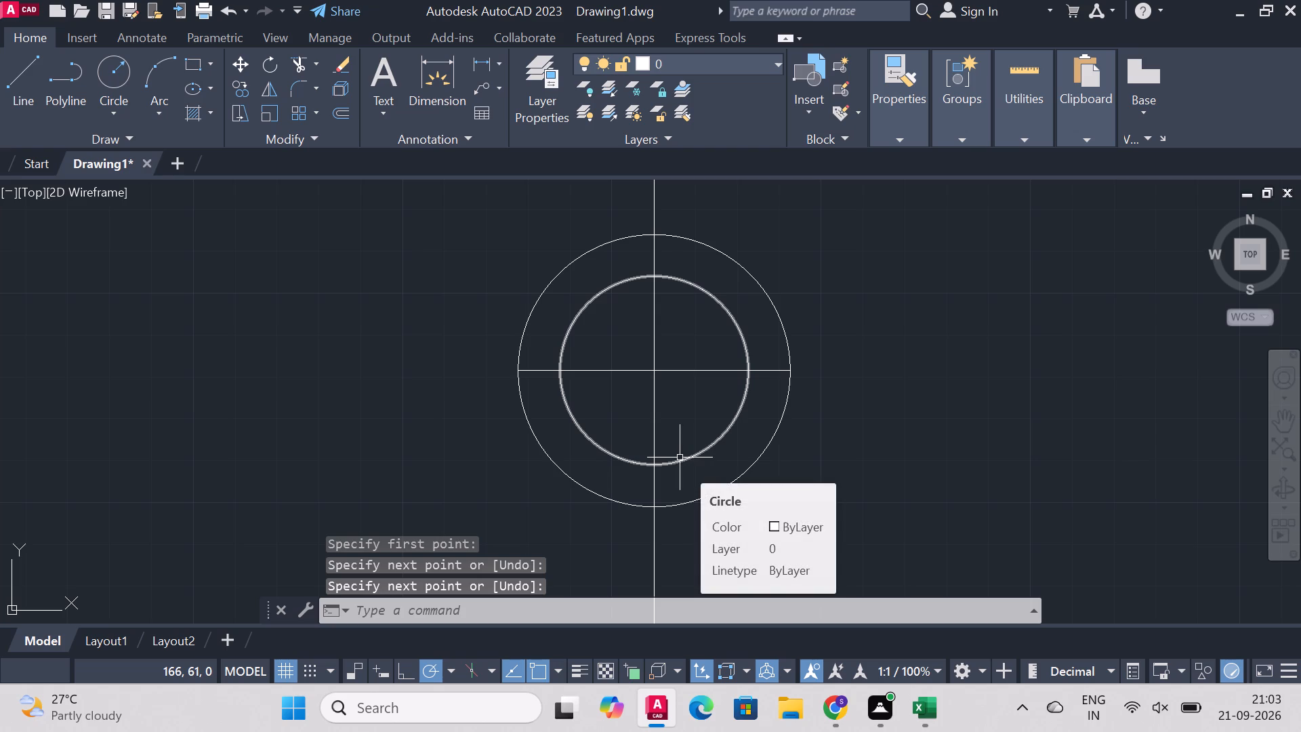
Draw connected lines from the outer circle's right quadrant: a horizontal one outward to the right, followed by a vertical one 80 up.
scroll(680, 457, "down", 2)
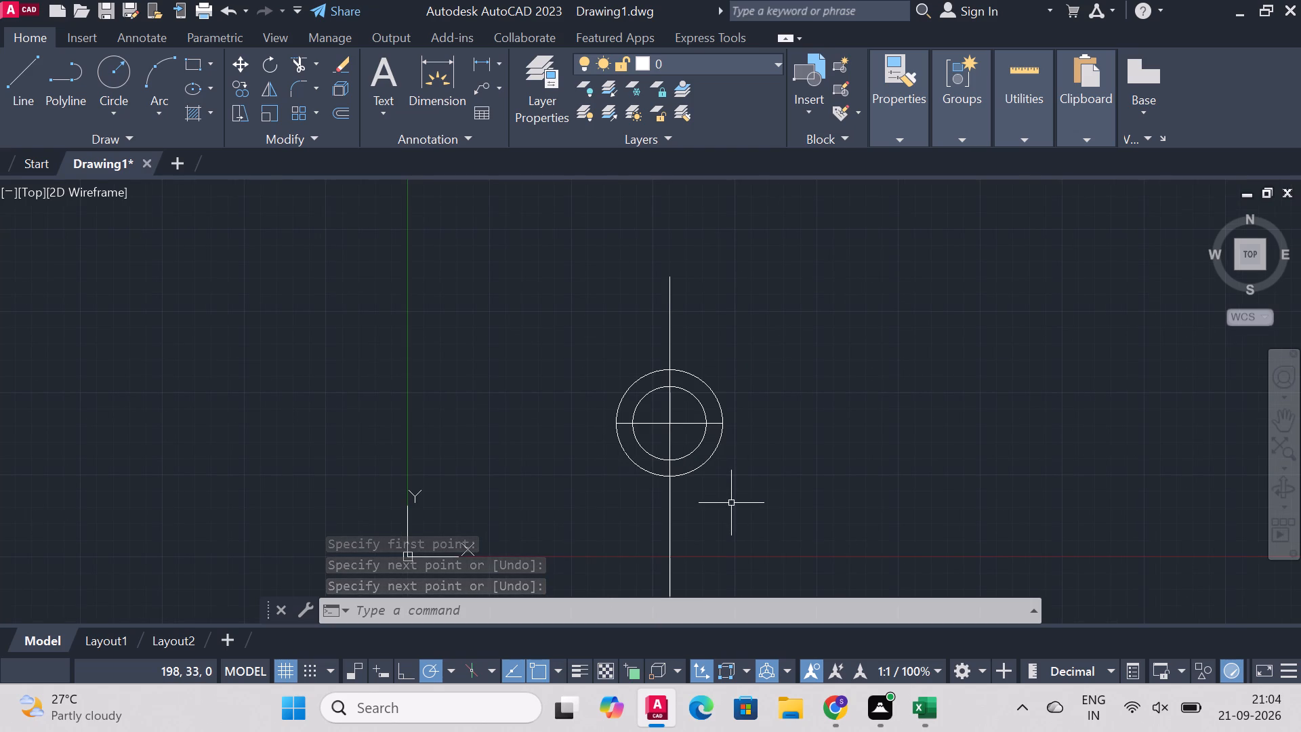
scroll(731, 503, "down", 1)
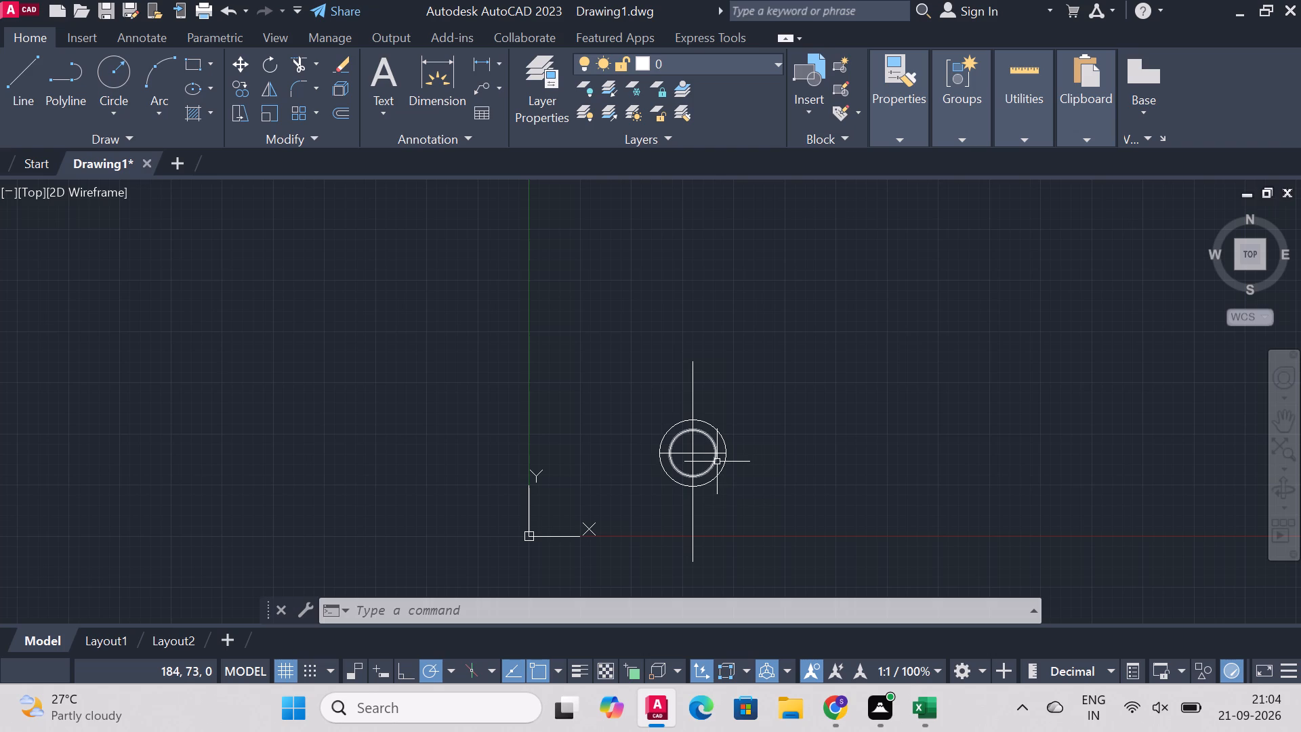
scroll(718, 415, "up", 3)
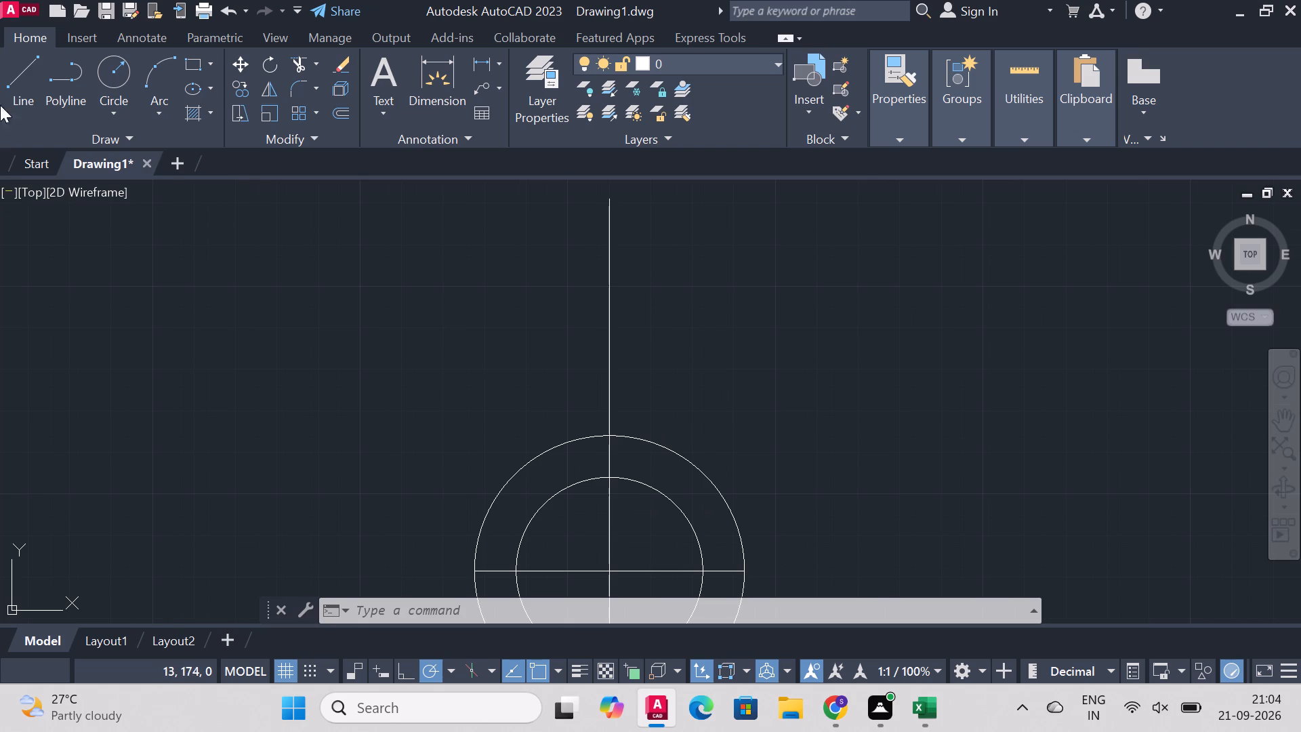
left_click(18, 71)
scroll(853, 328, "down", 3)
scroll(907, 390, "up", 2)
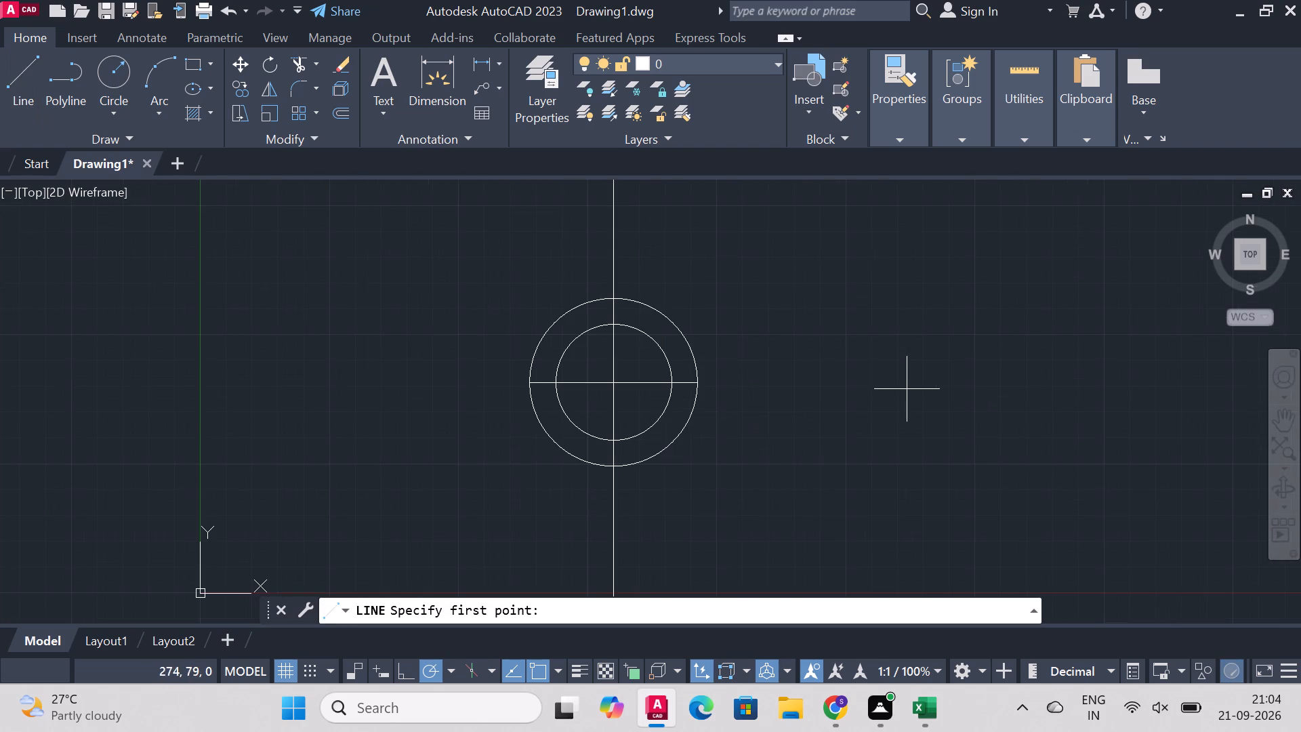
left_click(703, 378)
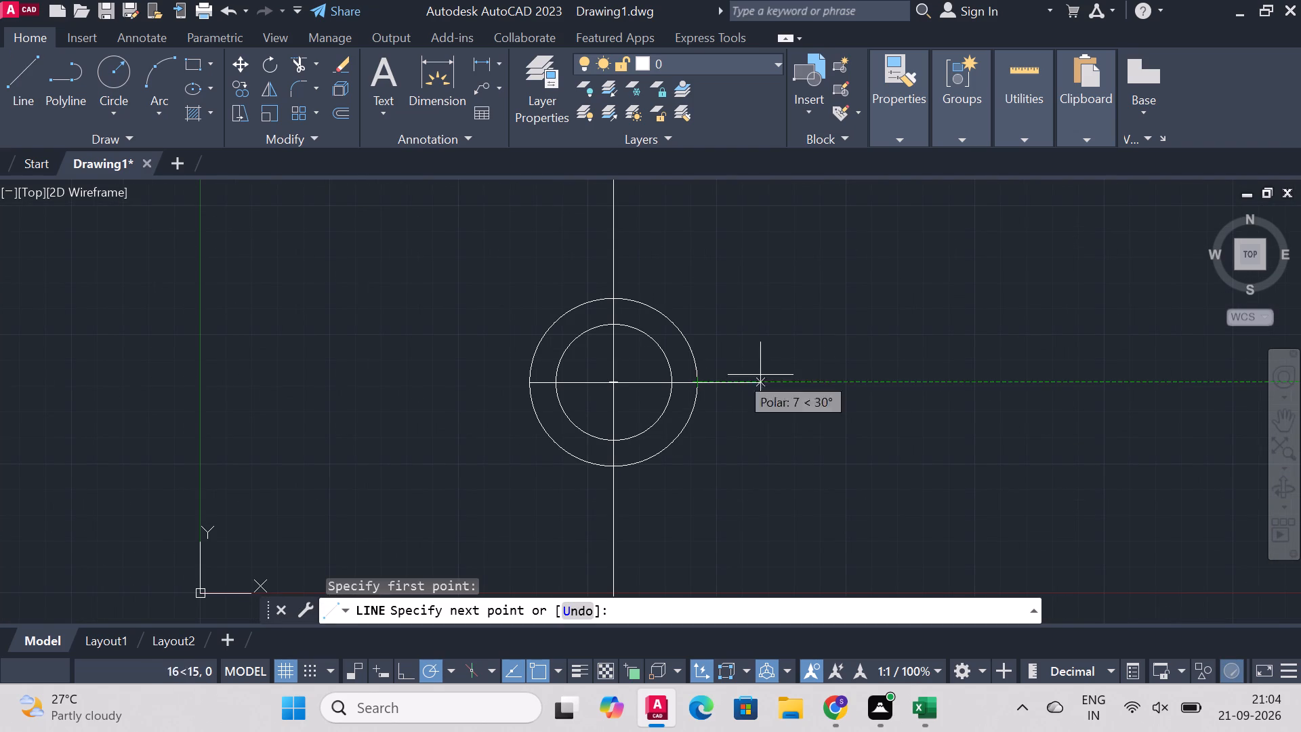
left_click(817, 381)
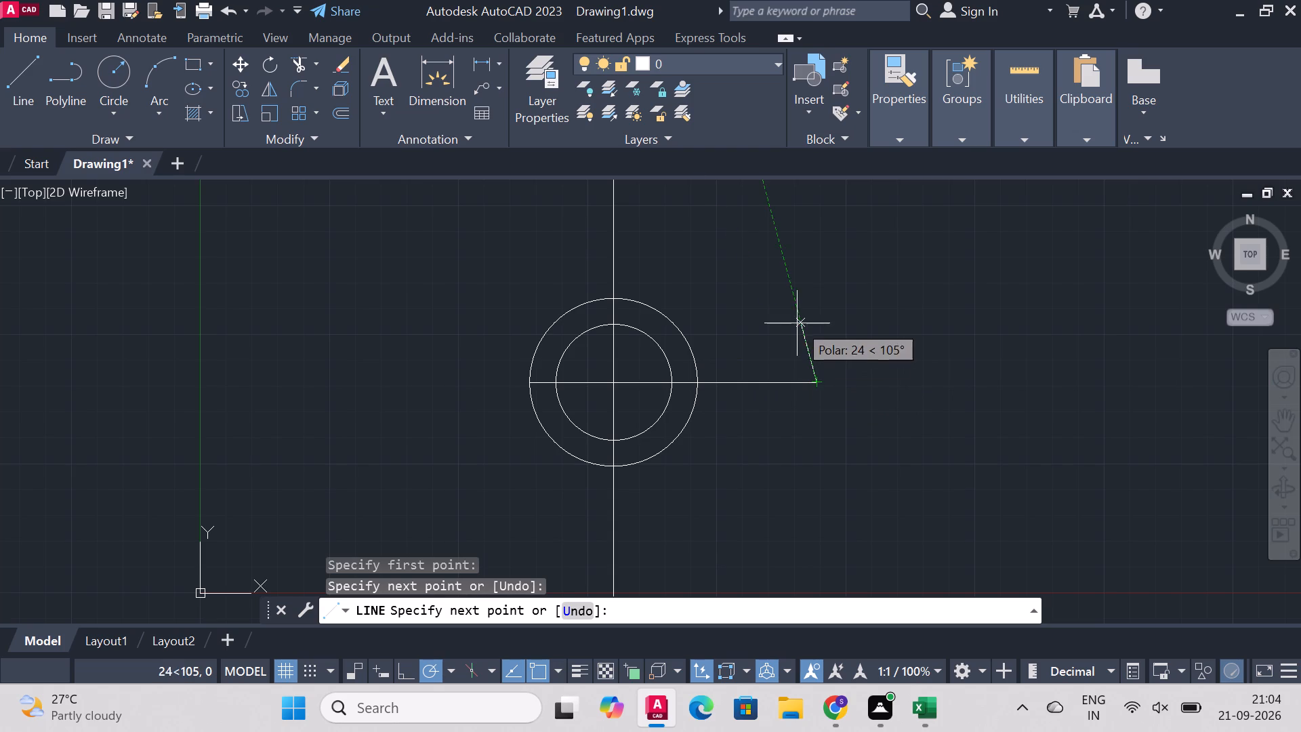
type("80")
key("Return")
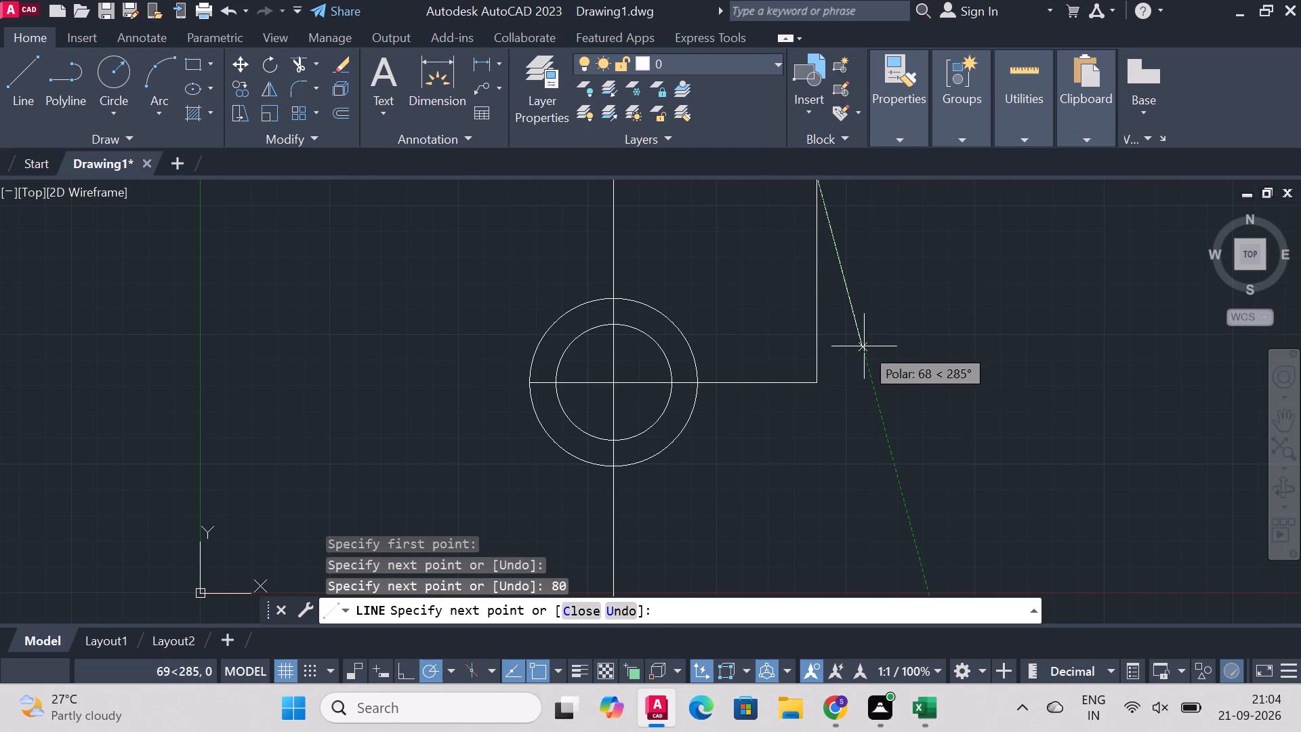
Continue from the 80 line's upper end with a horizontal line to the vertical centreline and a further 20 segment to the left.
scroll(864, 346, "down", 1)
scroll(859, 204, "up", 1)
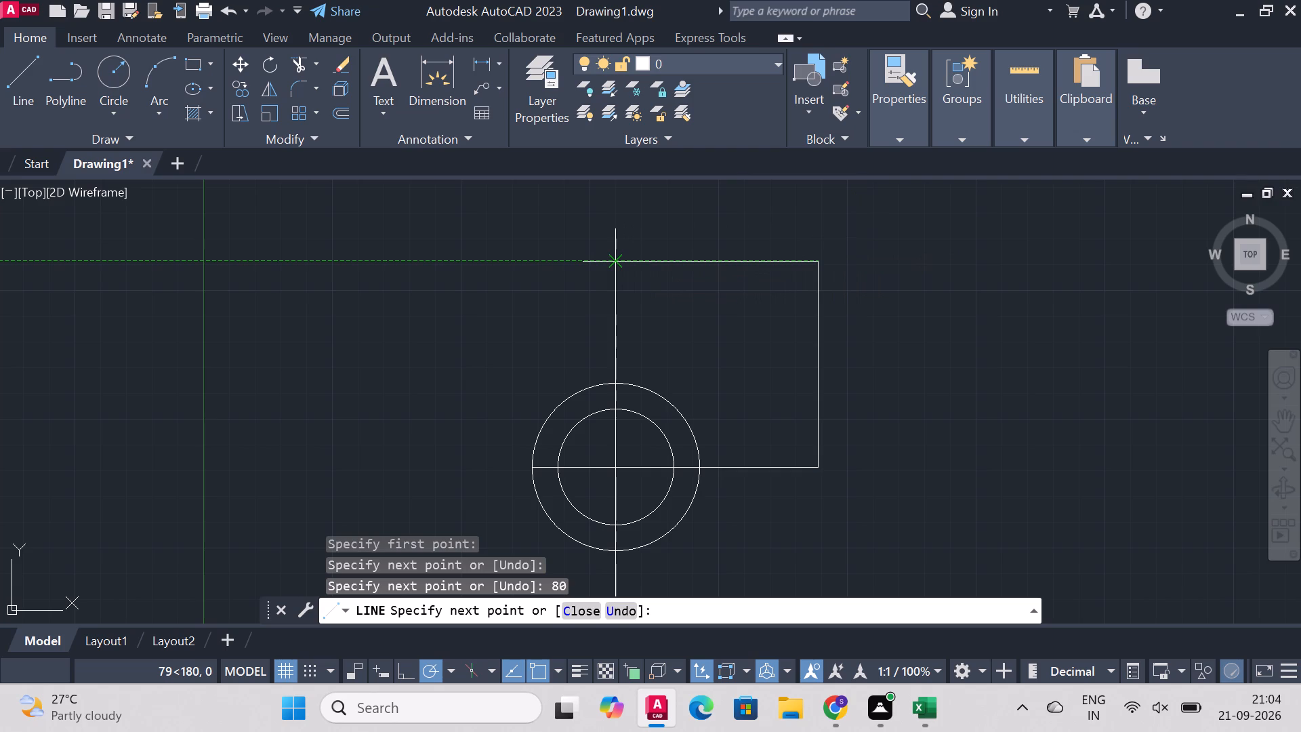
left_click(615, 260)
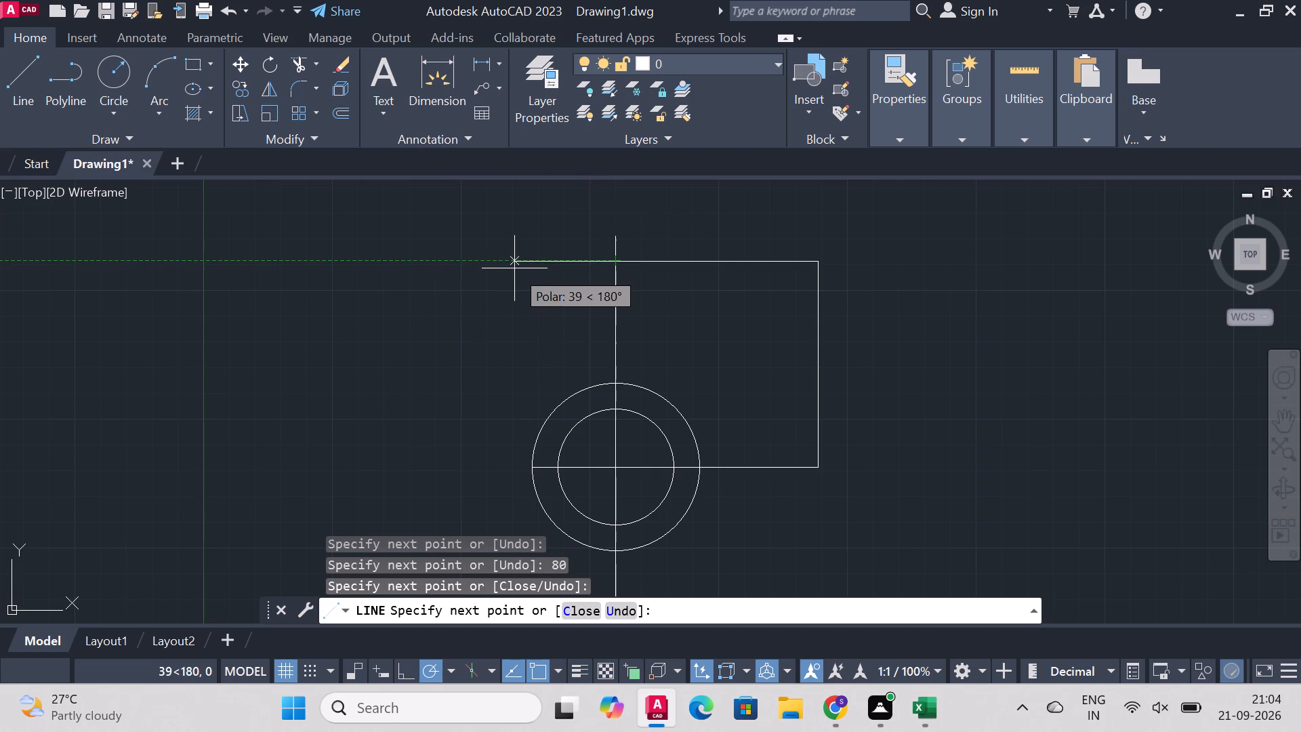
type("20")
key("Return")
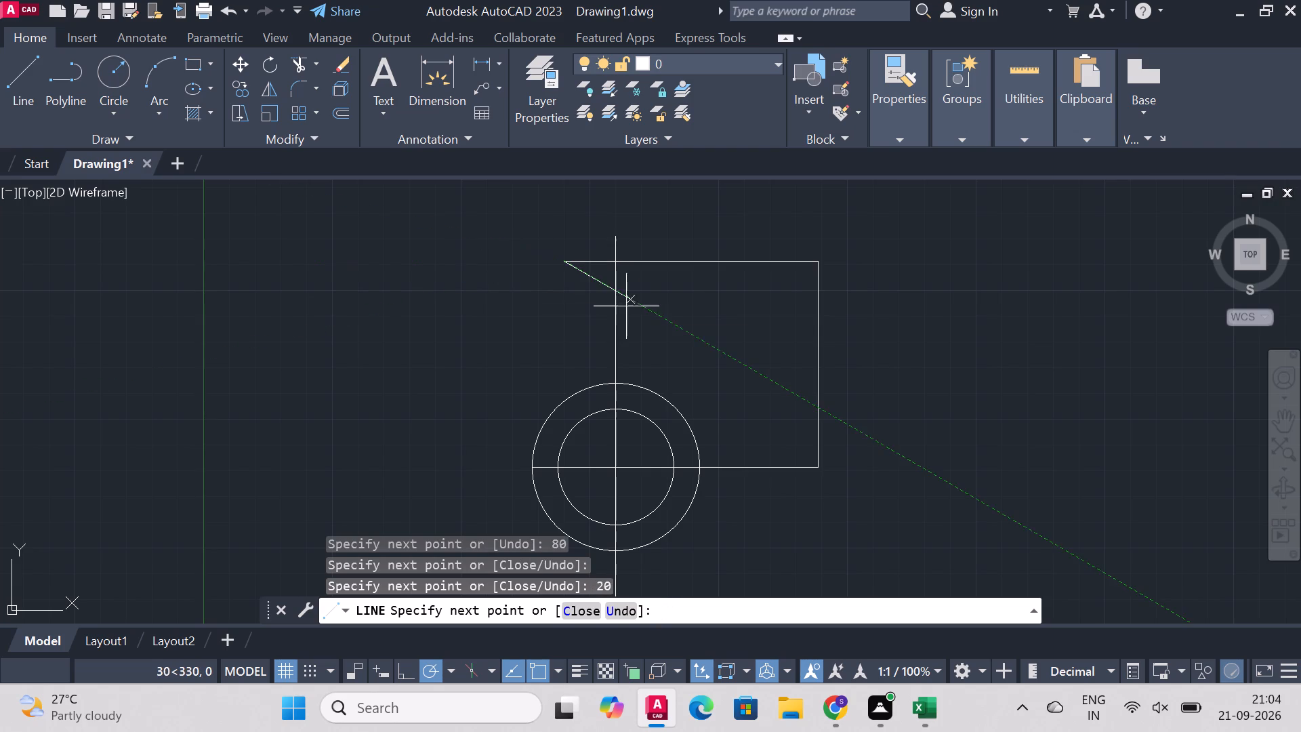
right_click(555, 311)
left_click(611, 326)
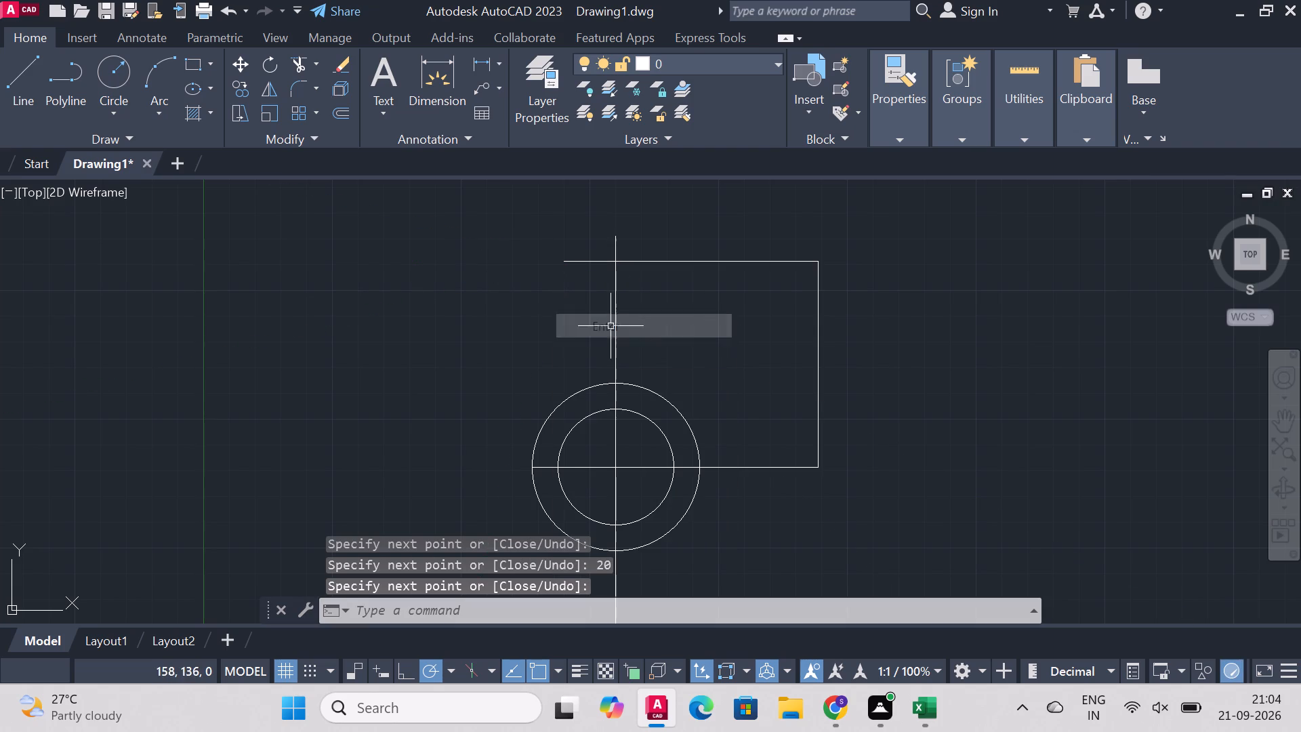
Erase the upper horizontal line between the vertical centreline and the 80 vertical line.
left_click(750, 263)
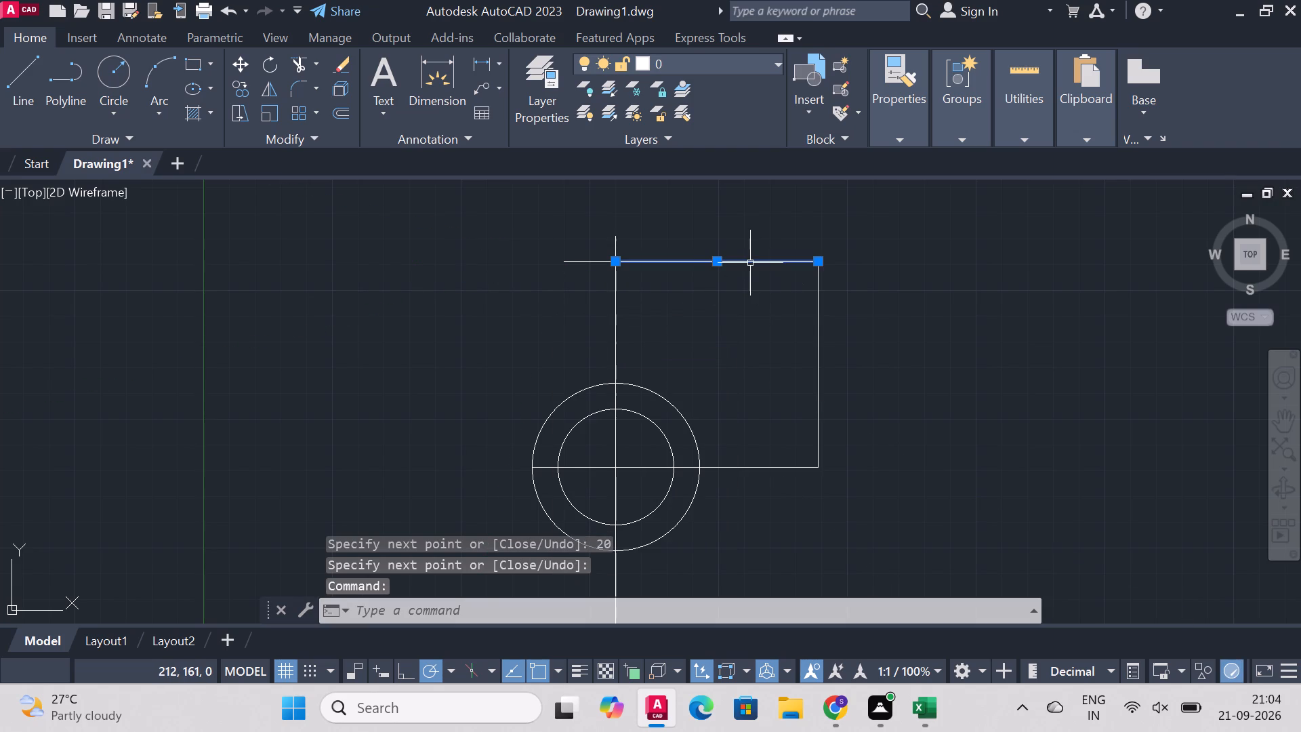
key("Delete")
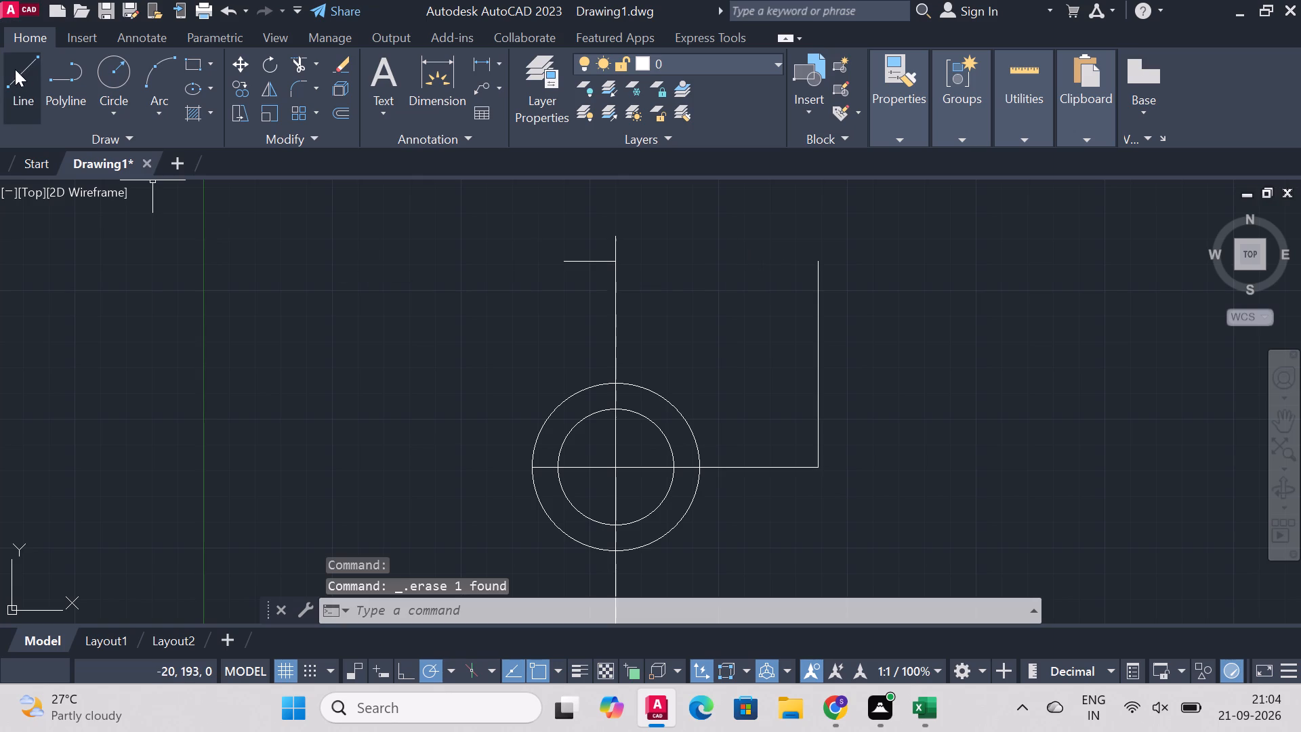
Draw a 20 horizontal line to the right from where the top edge meets the vertical centreline.
left_click(15, 69)
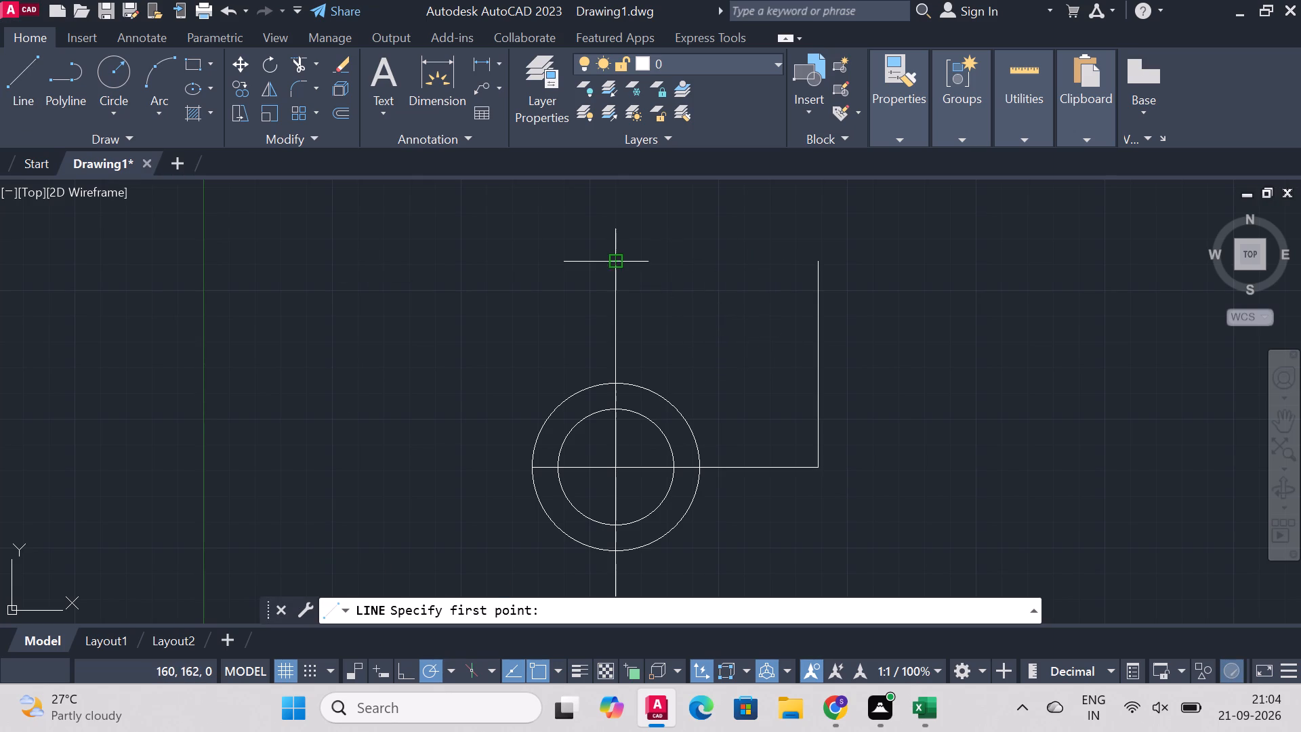
left_click(613, 262)
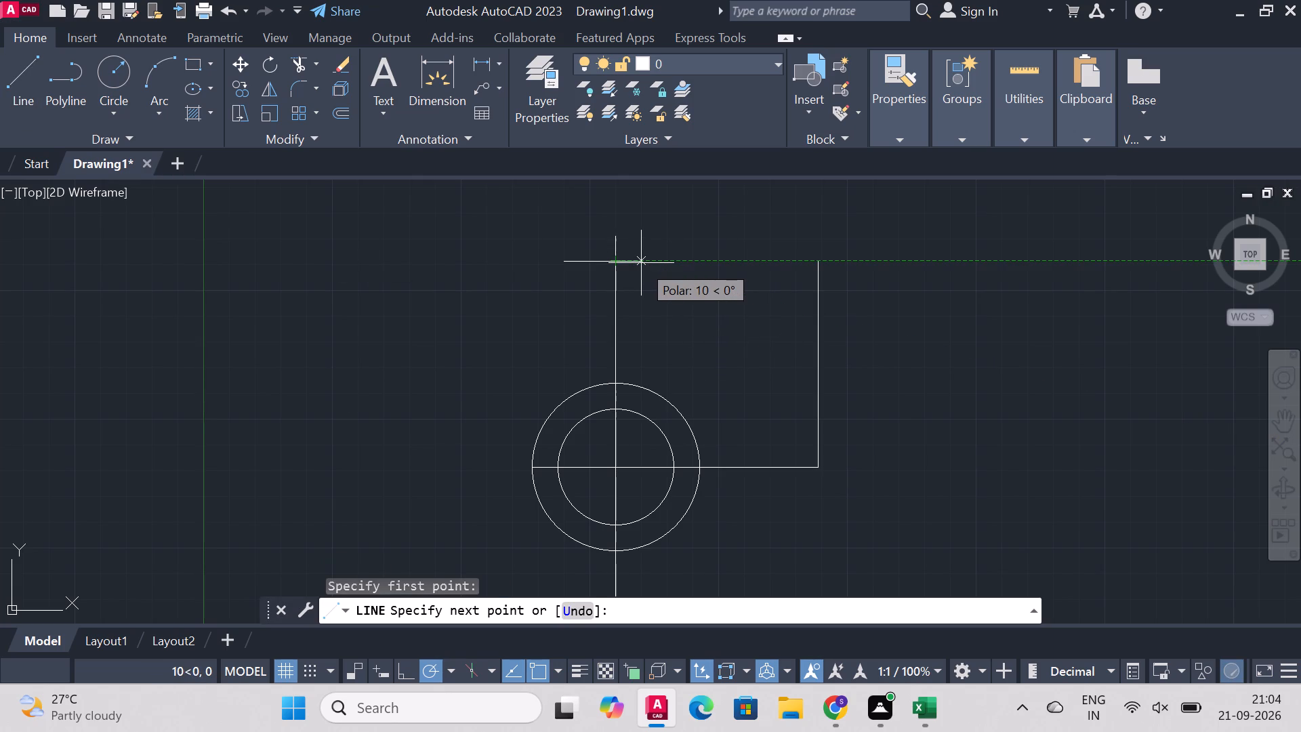
key("2")
key("0")
key("Return")
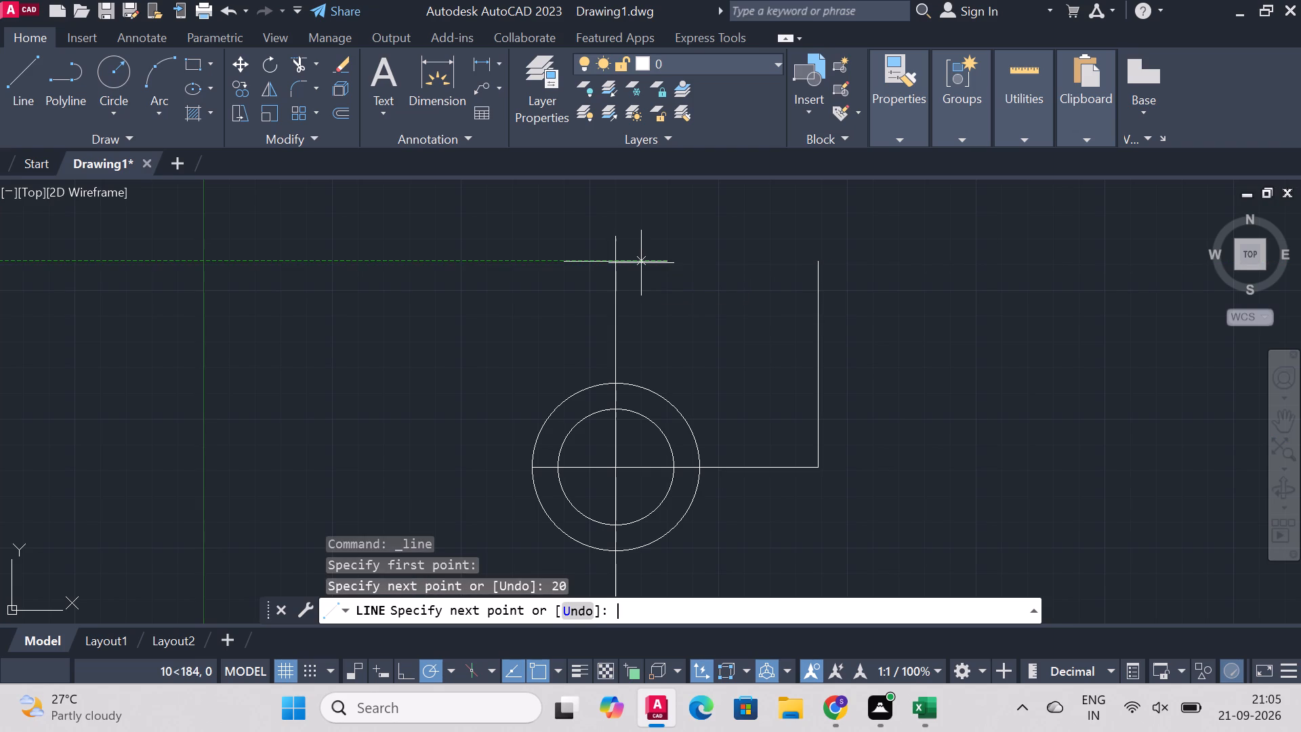
right_click(641, 263)
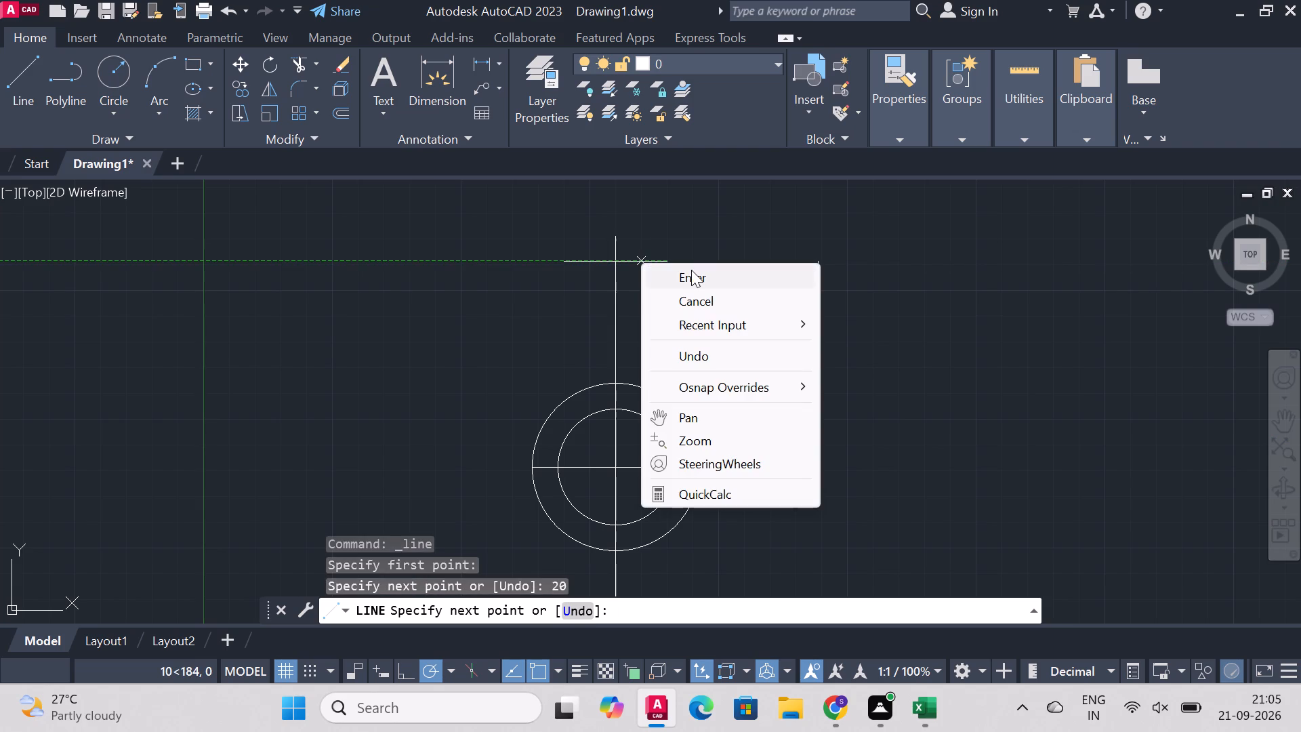
left_click(691, 270)
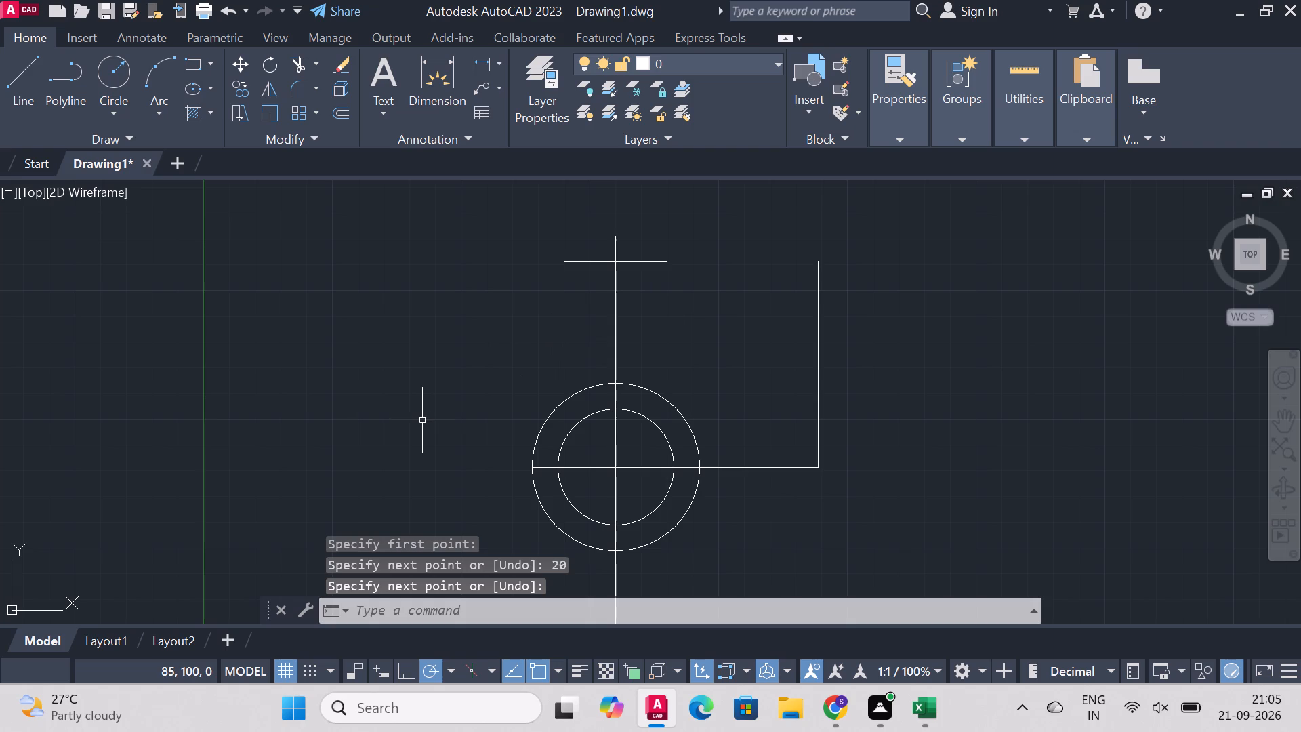
From the top edge's left end, draw a 2.5 vertical line down, followed by a horizontal line running right past the top edge's right end.
left_click(28, 81)
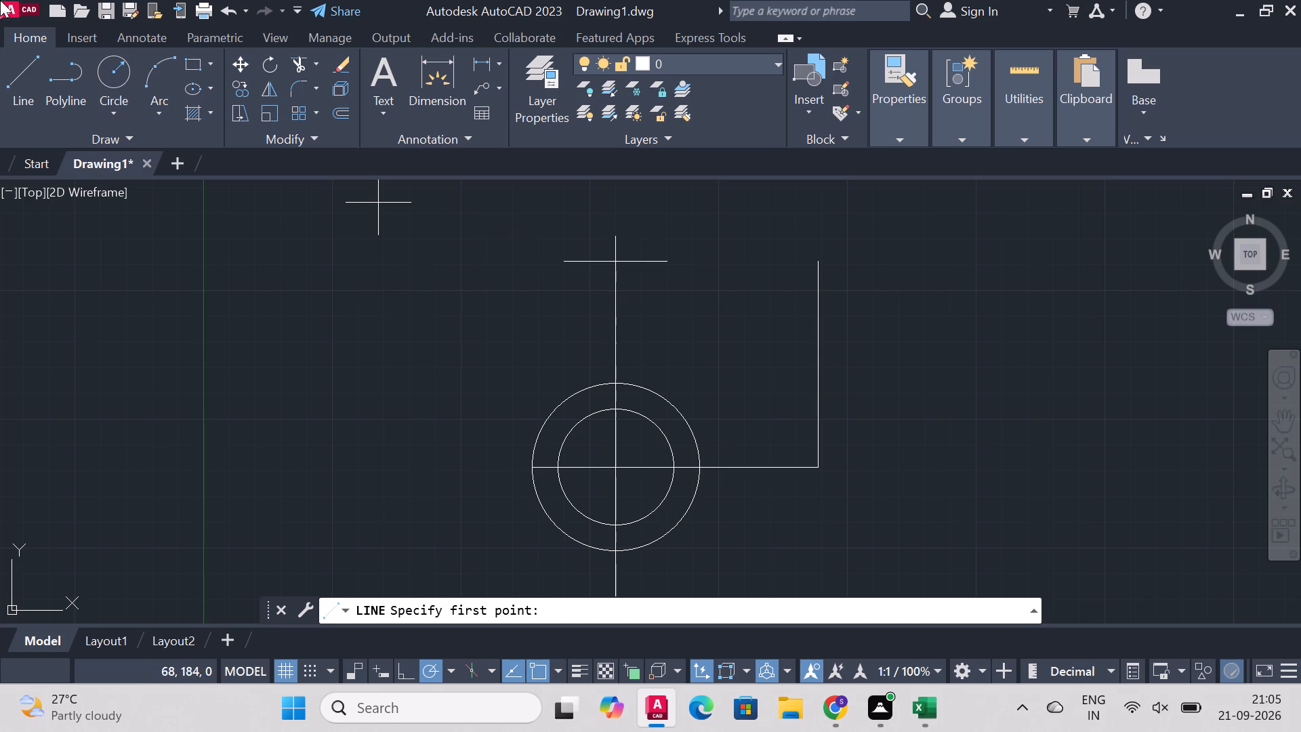
left_click(13, 75)
scroll(646, 219, "up", 3)
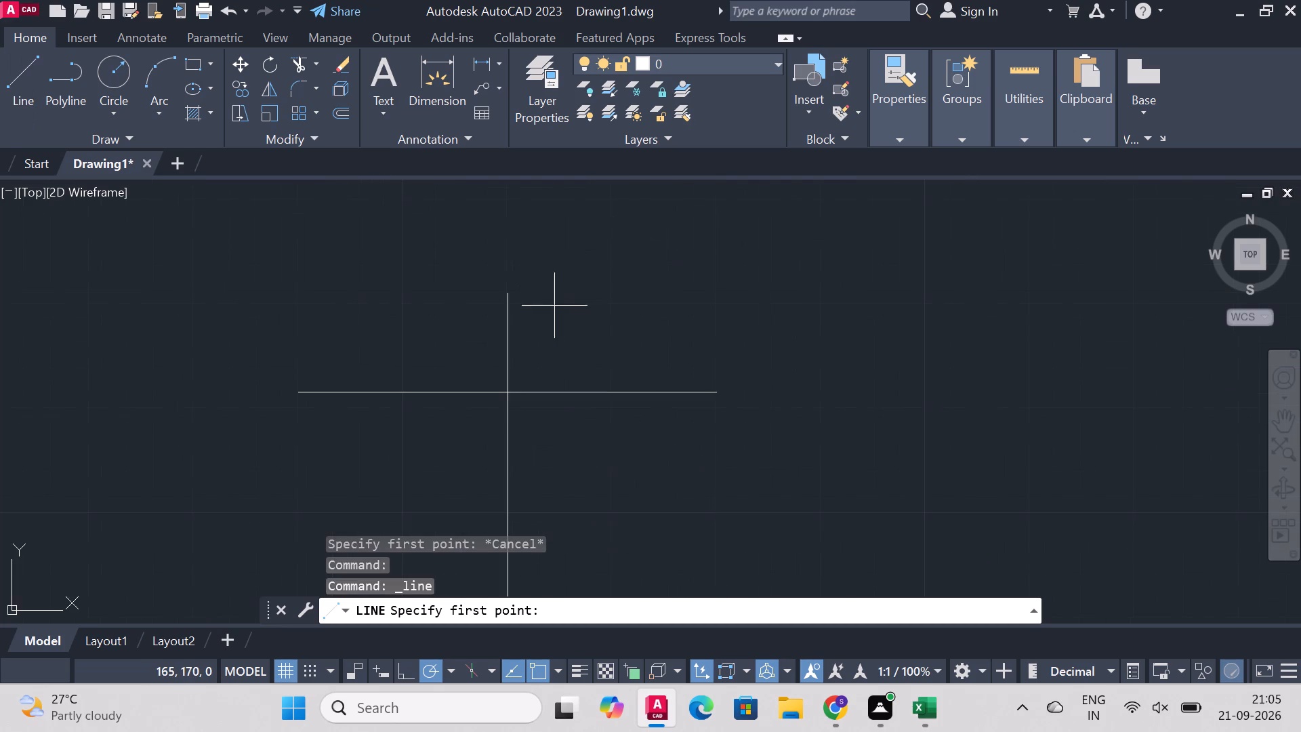
scroll(554, 306, "down", 2)
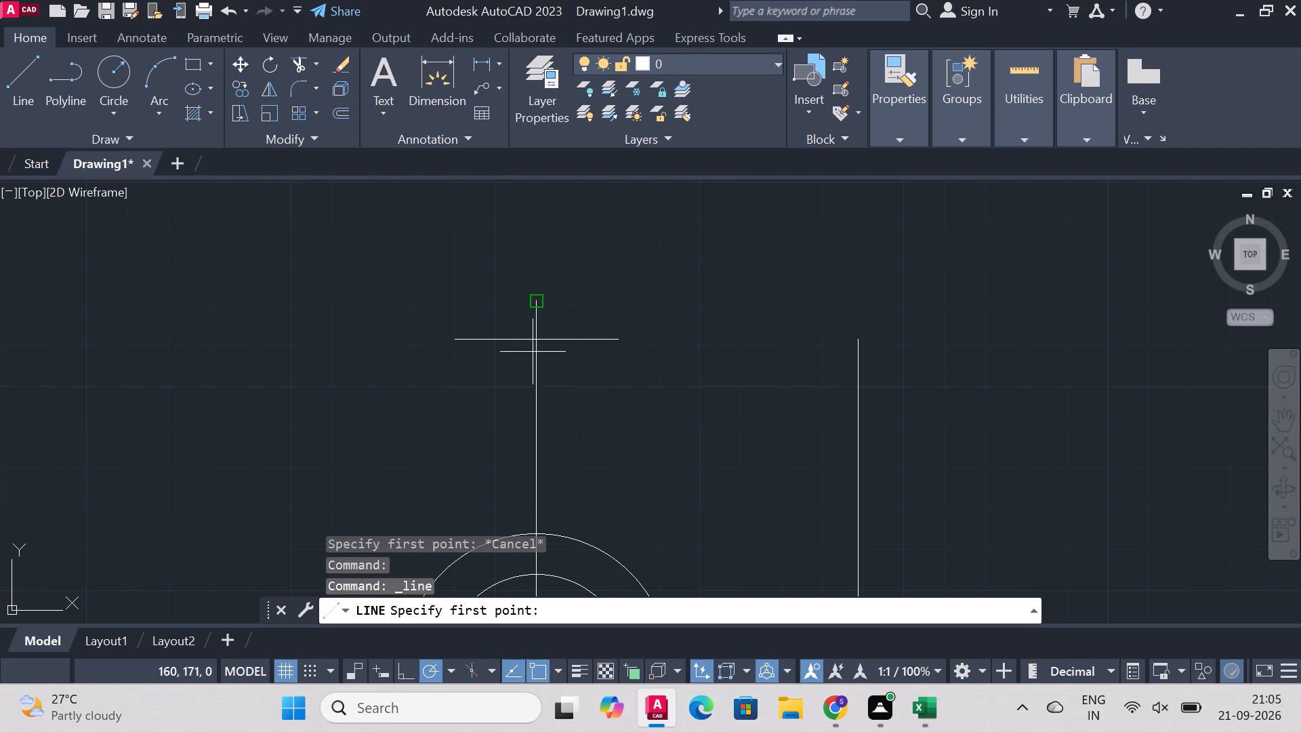
left_click(453, 340)
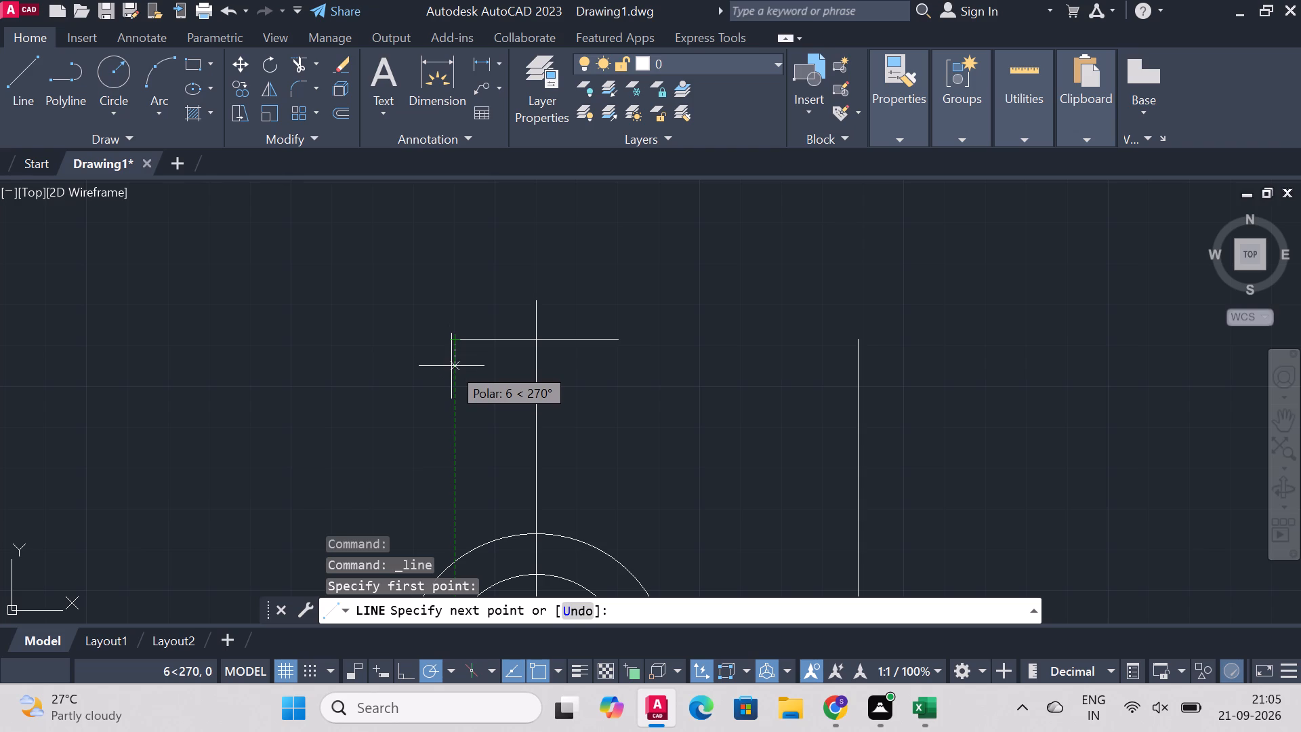
type("2.5")
key("Return")
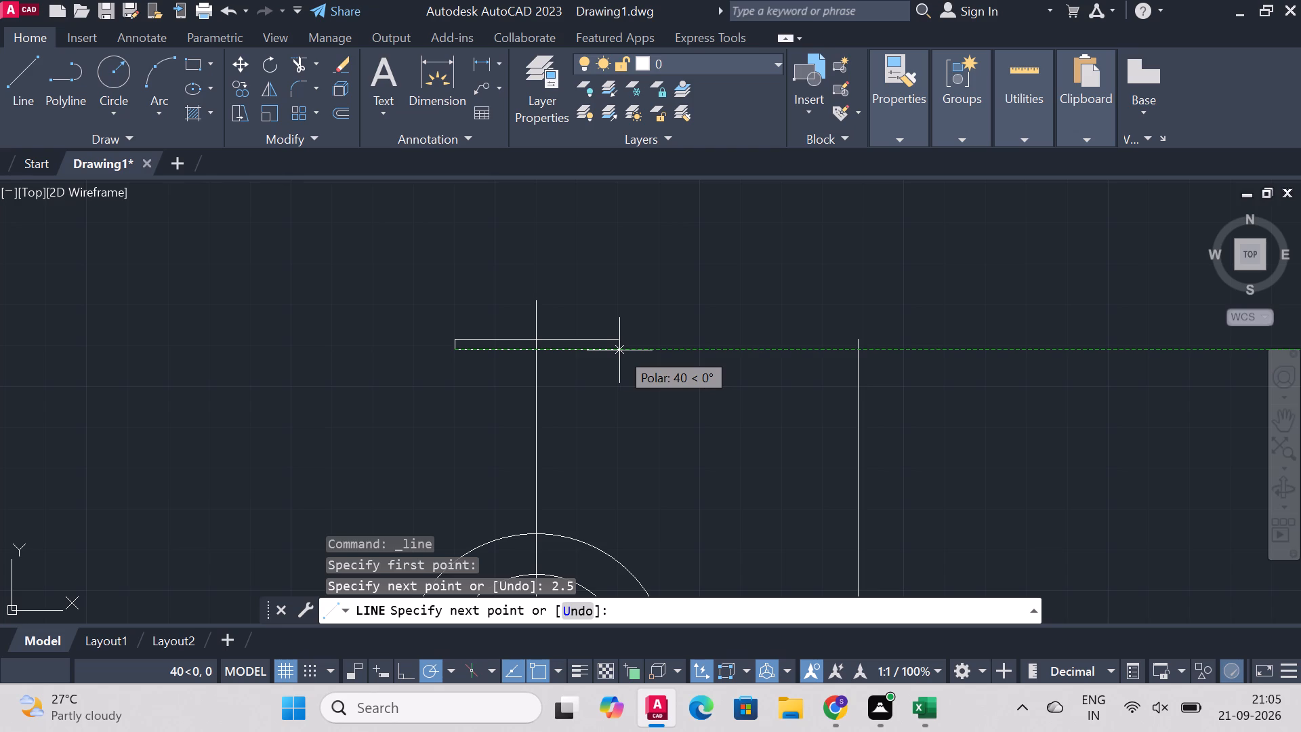
scroll(619, 350, "up", 4)
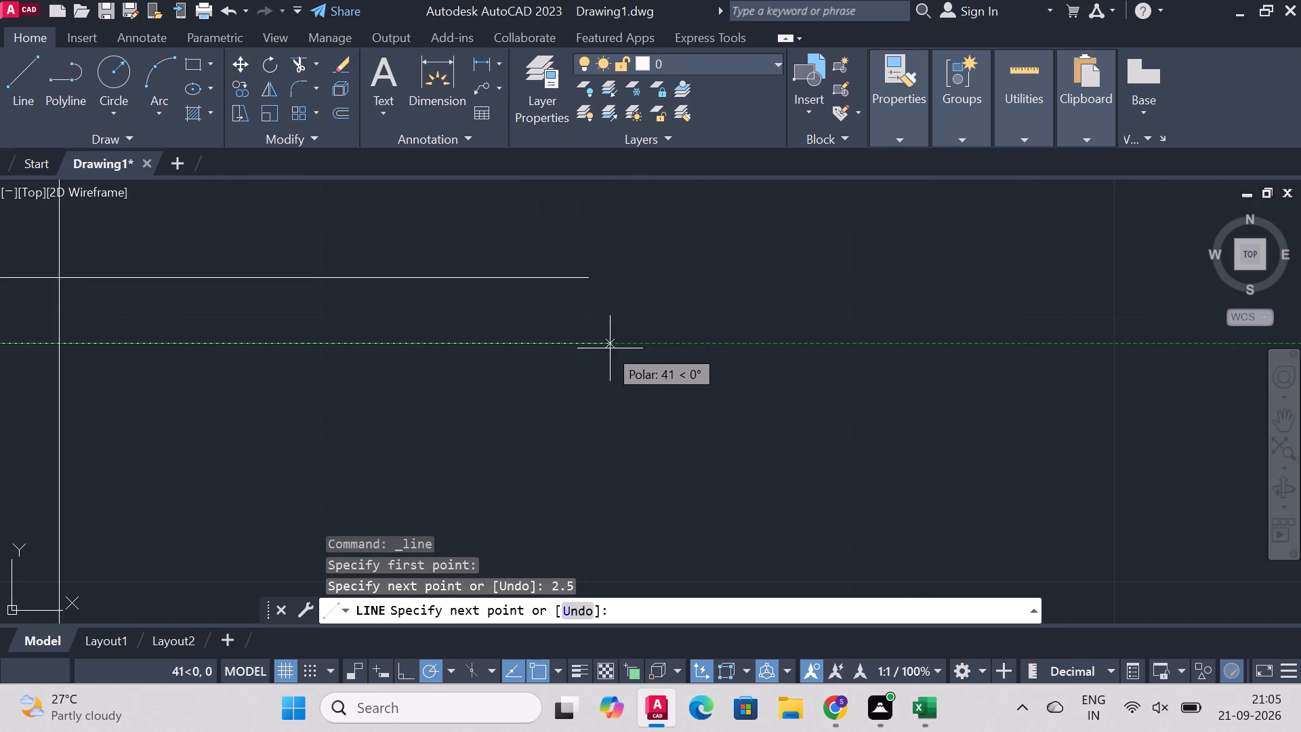
left_click(667, 338)
right_click(667, 338)
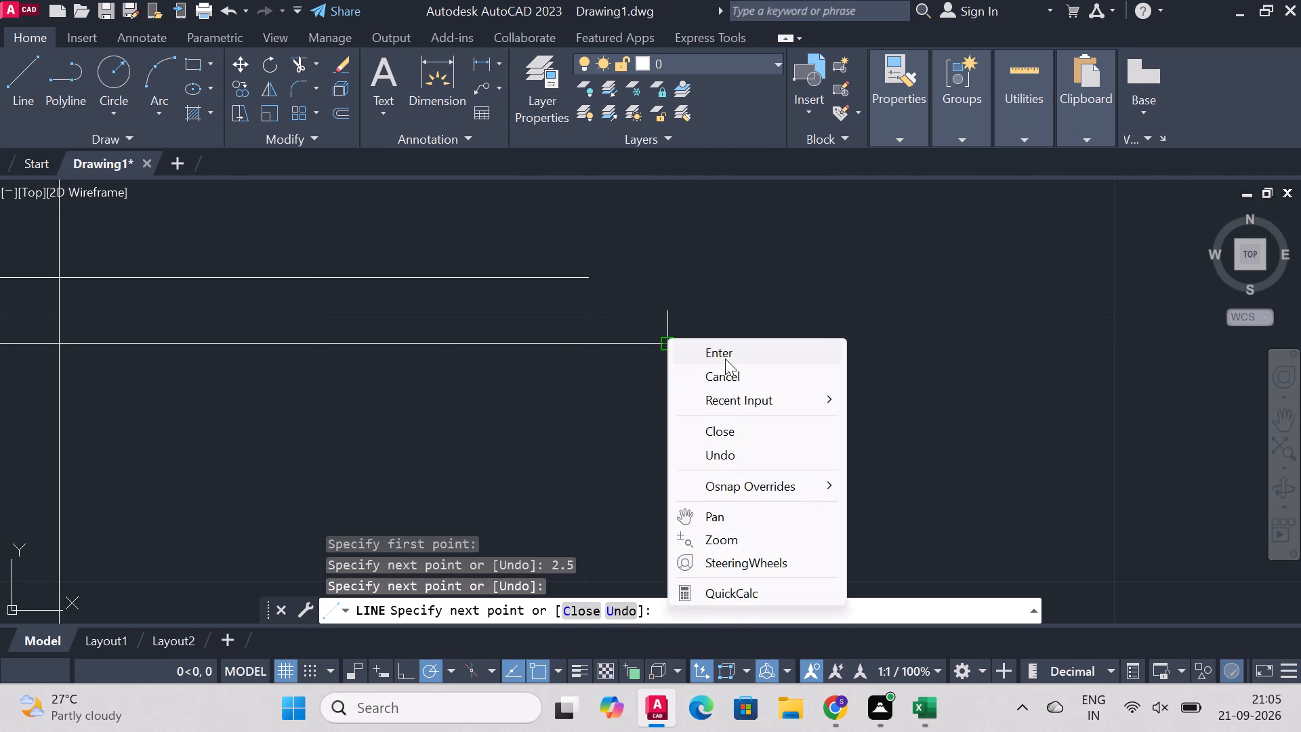
left_click(726, 359)
Draw a vertical line from the top edge's right end down to the parallel line below it.
left_click(16, 62)
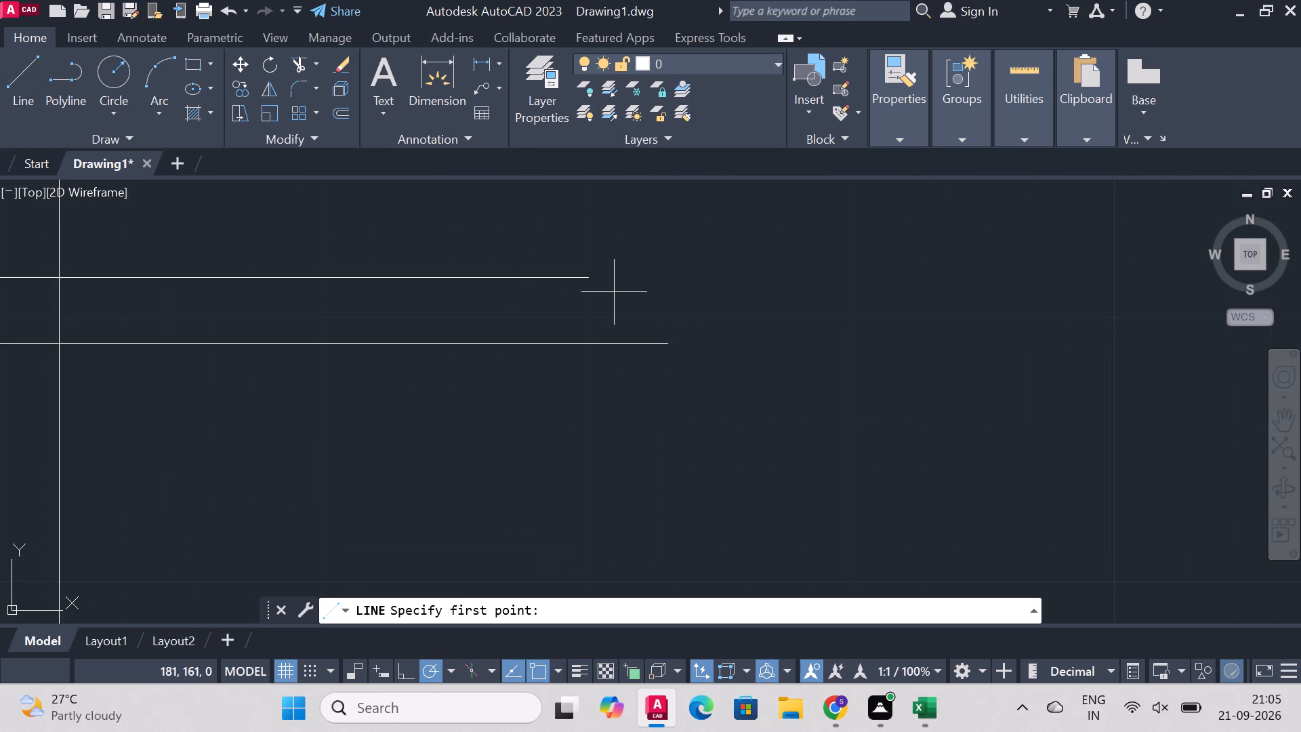
left_click(586, 278)
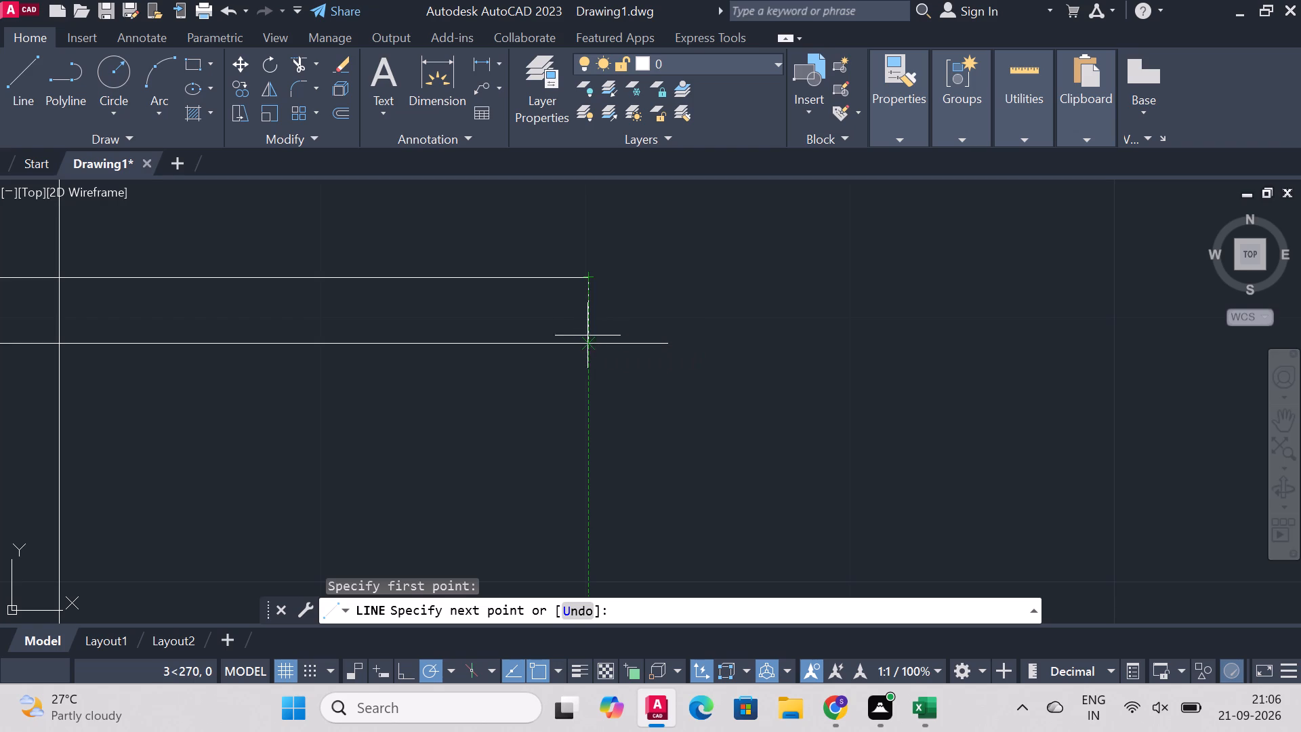
left_click(587, 340)
right_click(587, 340)
left_click(632, 344)
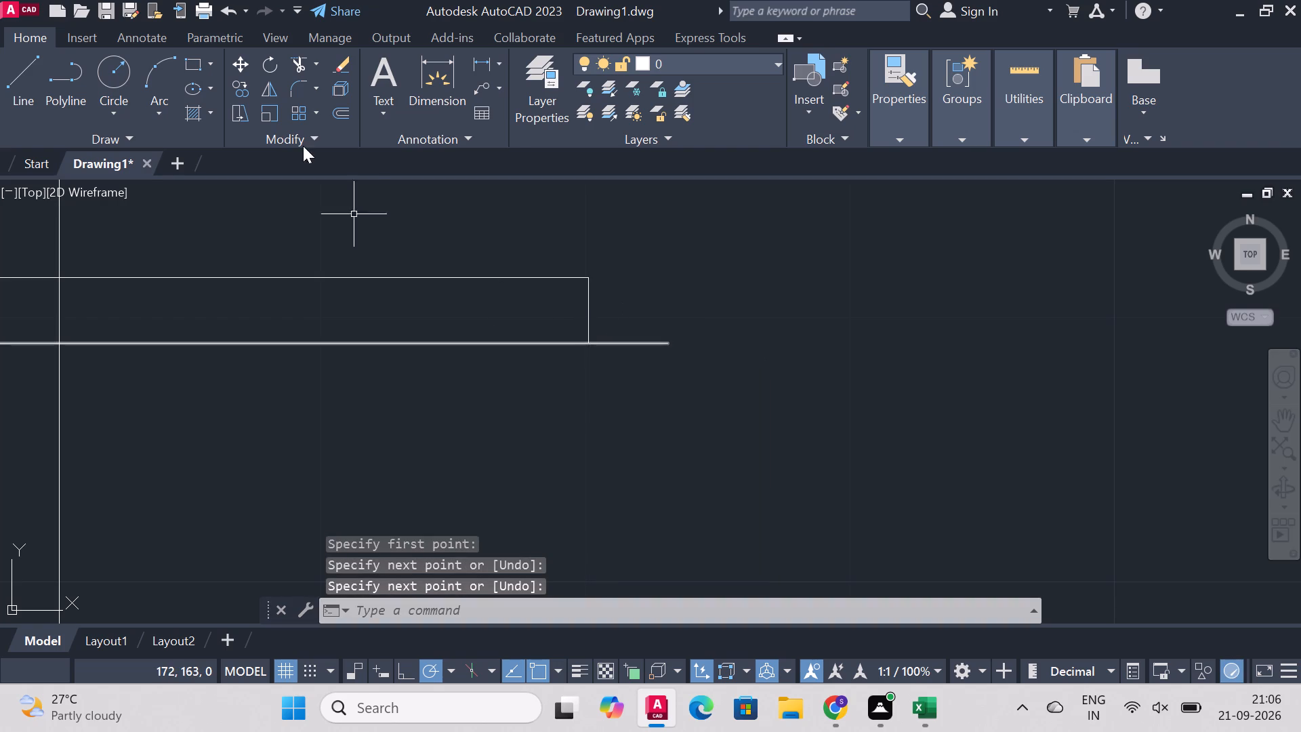
Trim the part of the lower horizontal line that overhangs the short right-hand vertical line.
left_click(300, 65)
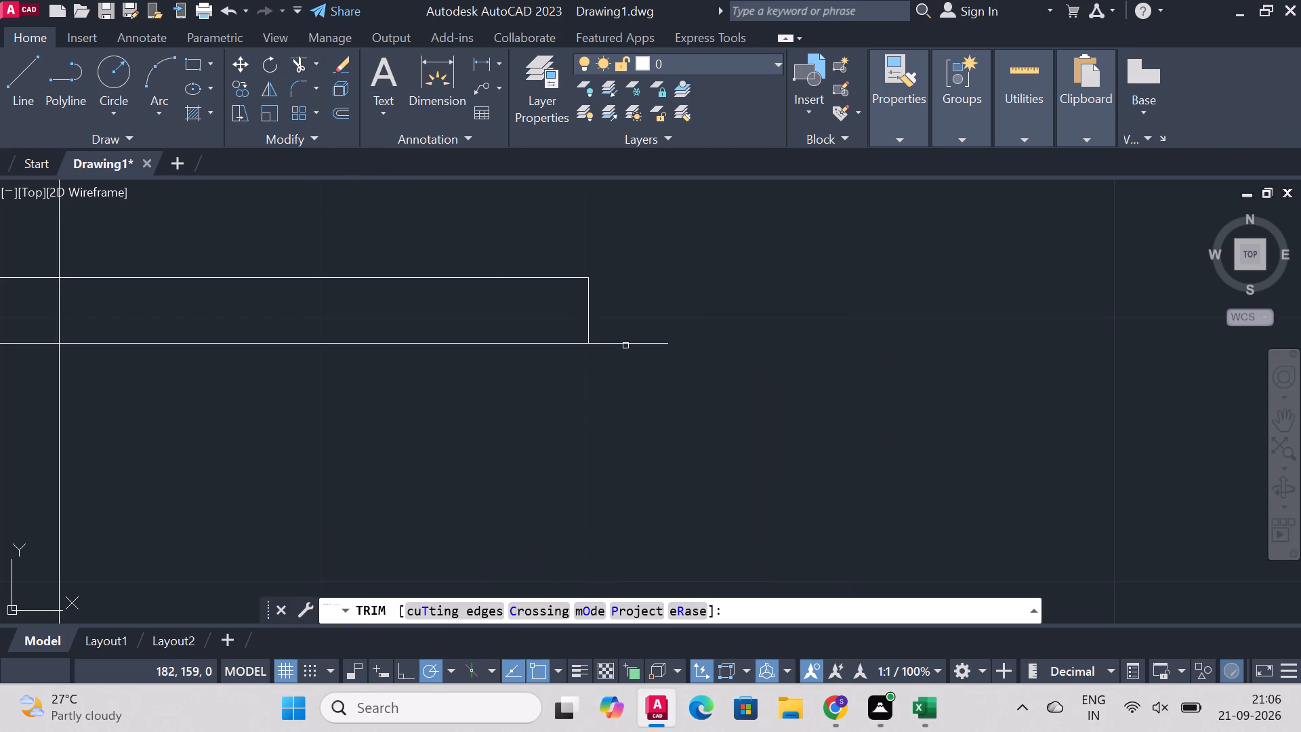
left_click(625, 344)
scroll(507, 447, "down", 4)
scroll(418, 449, "up", 1)
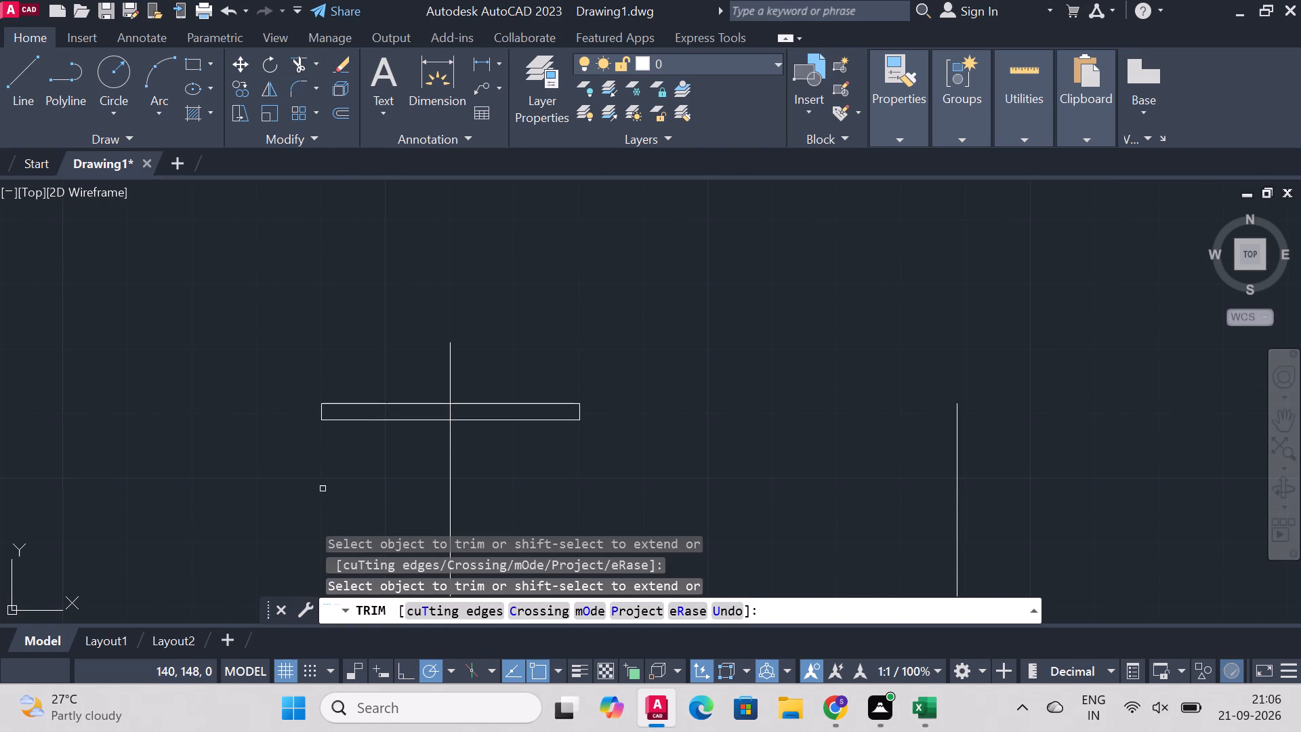
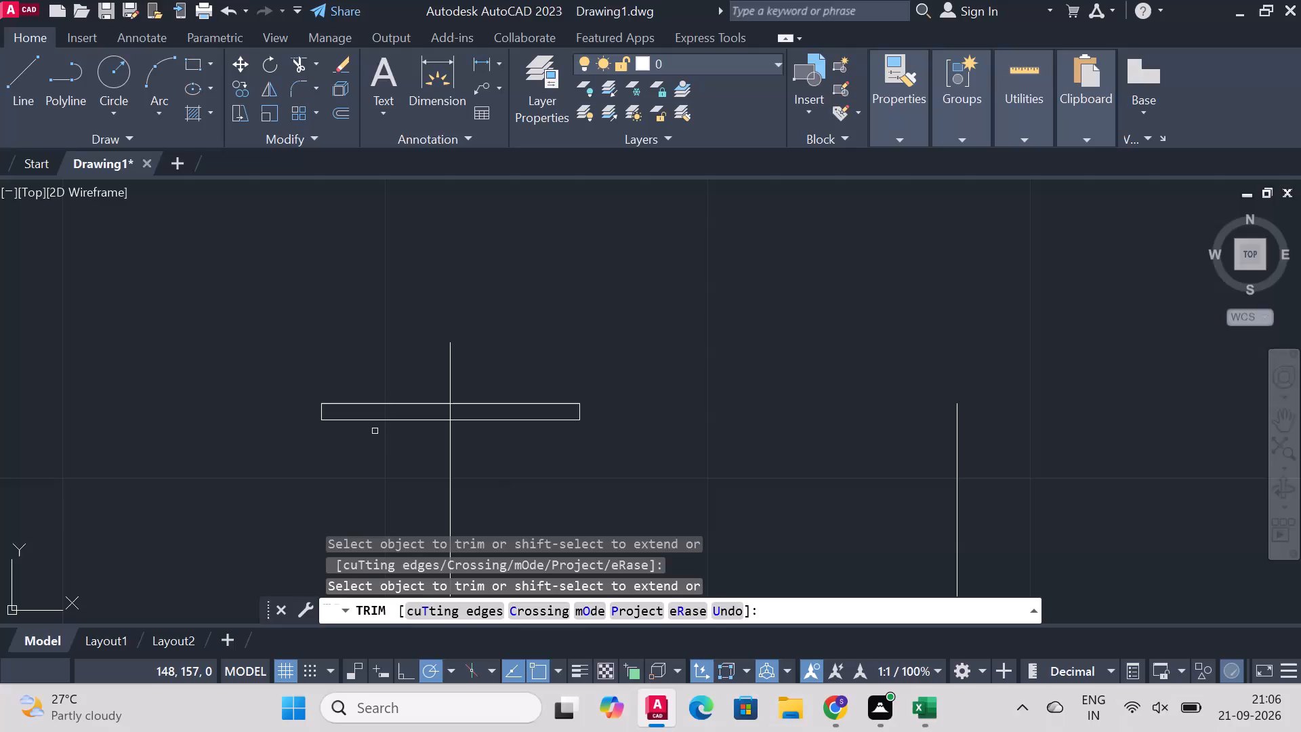
From the top edge's left end, draw a 2 line right along the edge, followed by a vertical line down to the rim's lower line.
scroll(207, 314, "up", 2)
left_click(26, 62)
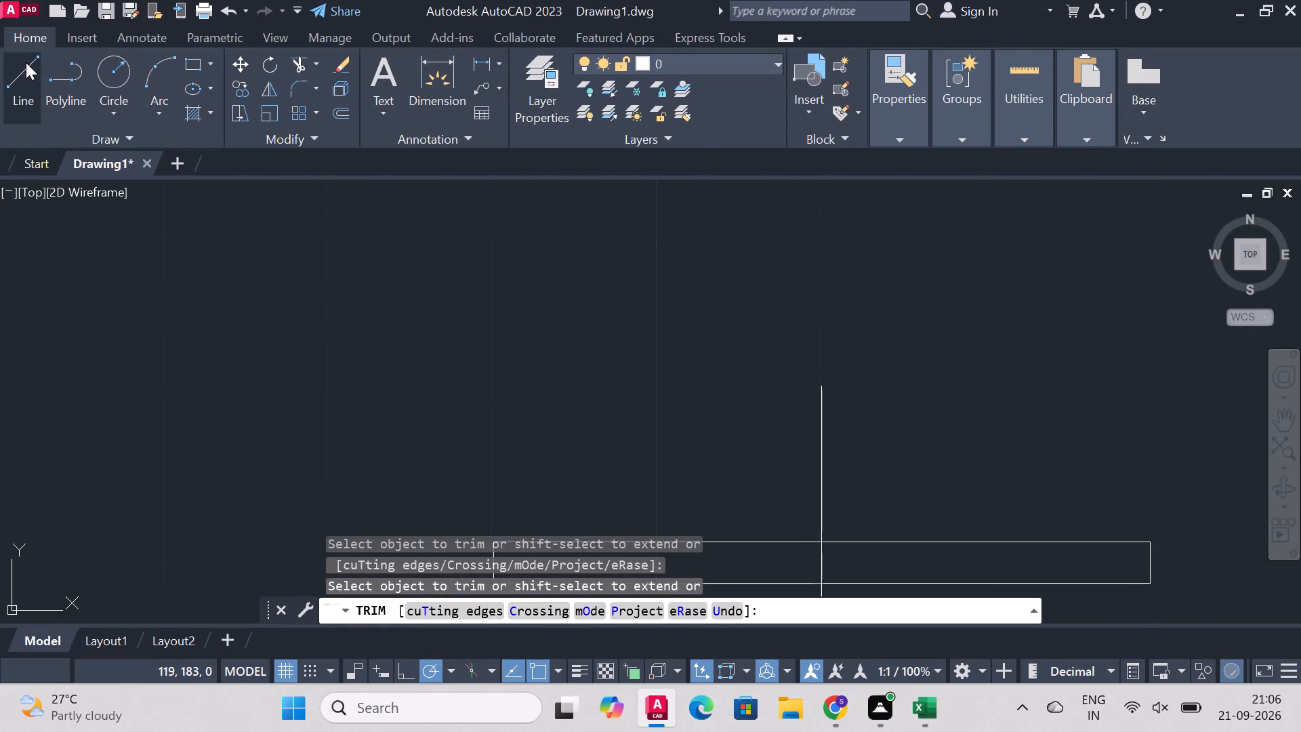
scroll(995, 338, "down", 2)
scroll(1001, 418, "up", 2)
left_click(487, 415)
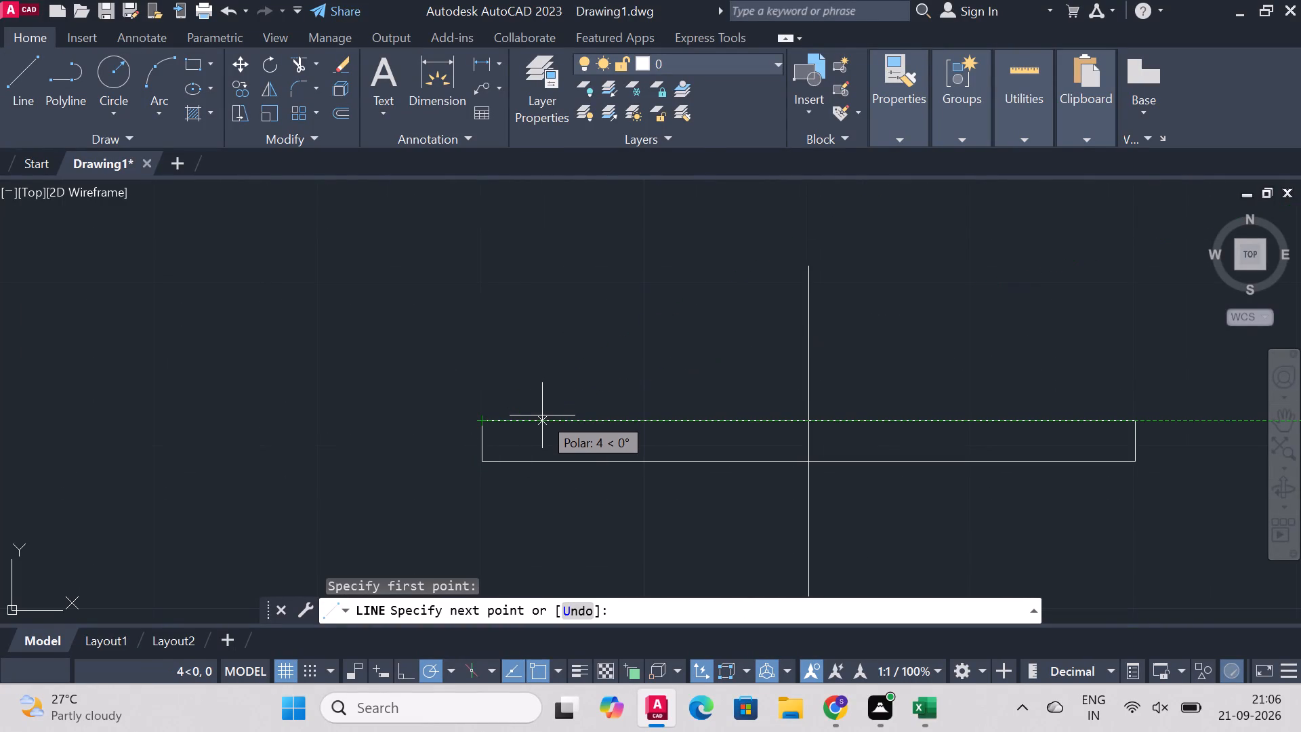
key("2")
key("Return")
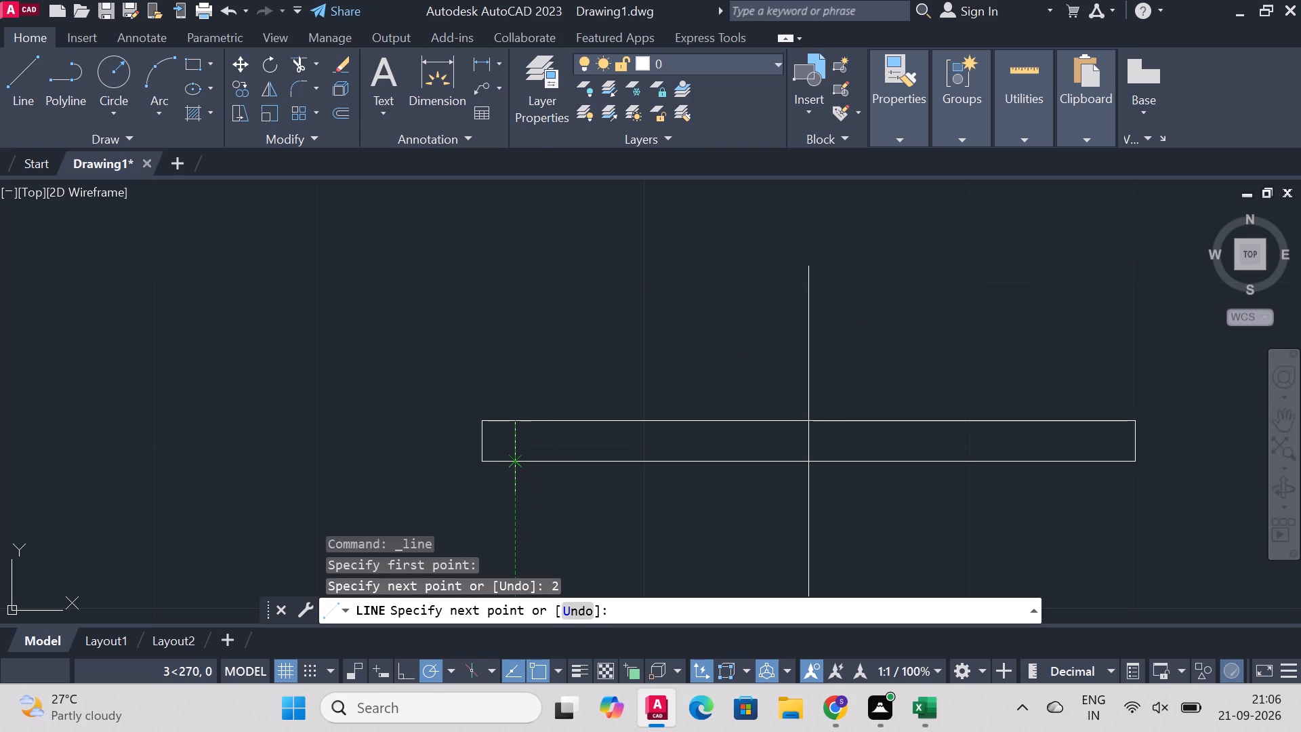
left_click(511, 464)
right_click(511, 464)
left_click(569, 213)
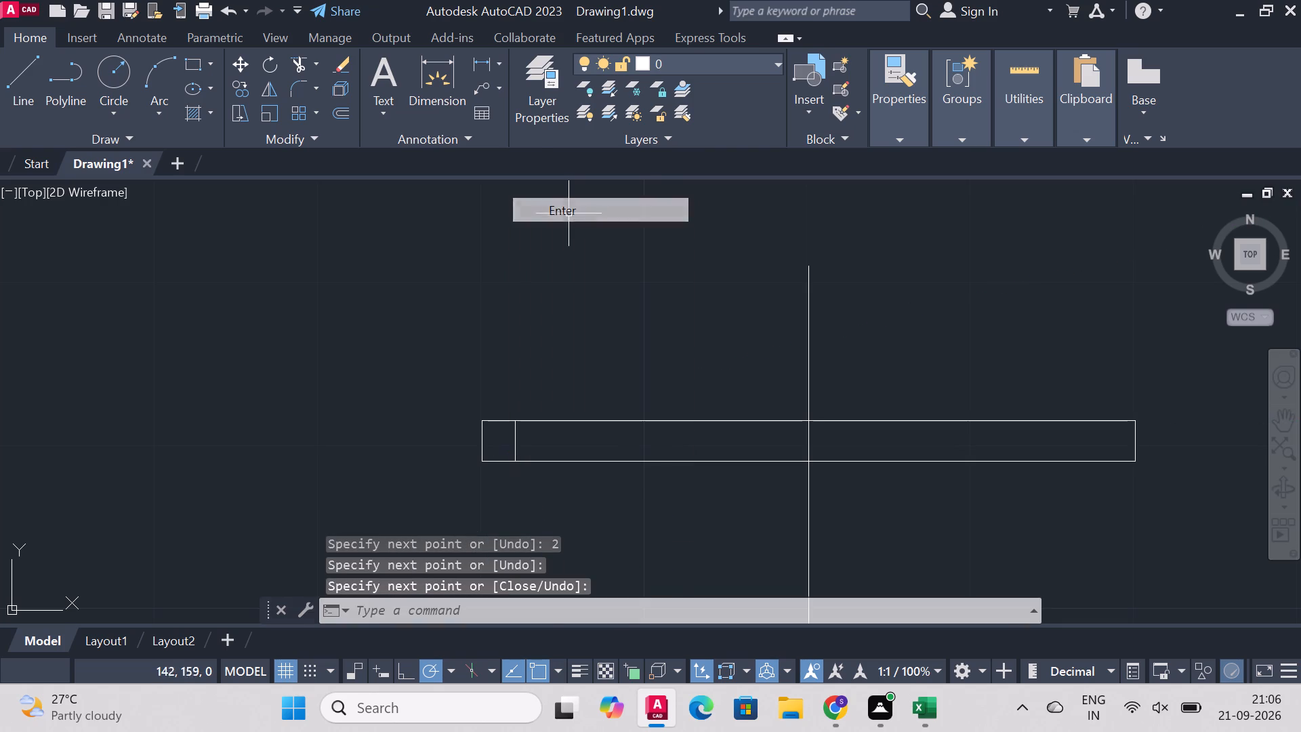
From the top edge's right end, draw a 2 line left along the edge, followed by a vertical line down to the rim's lower line.
left_click(5, 85)
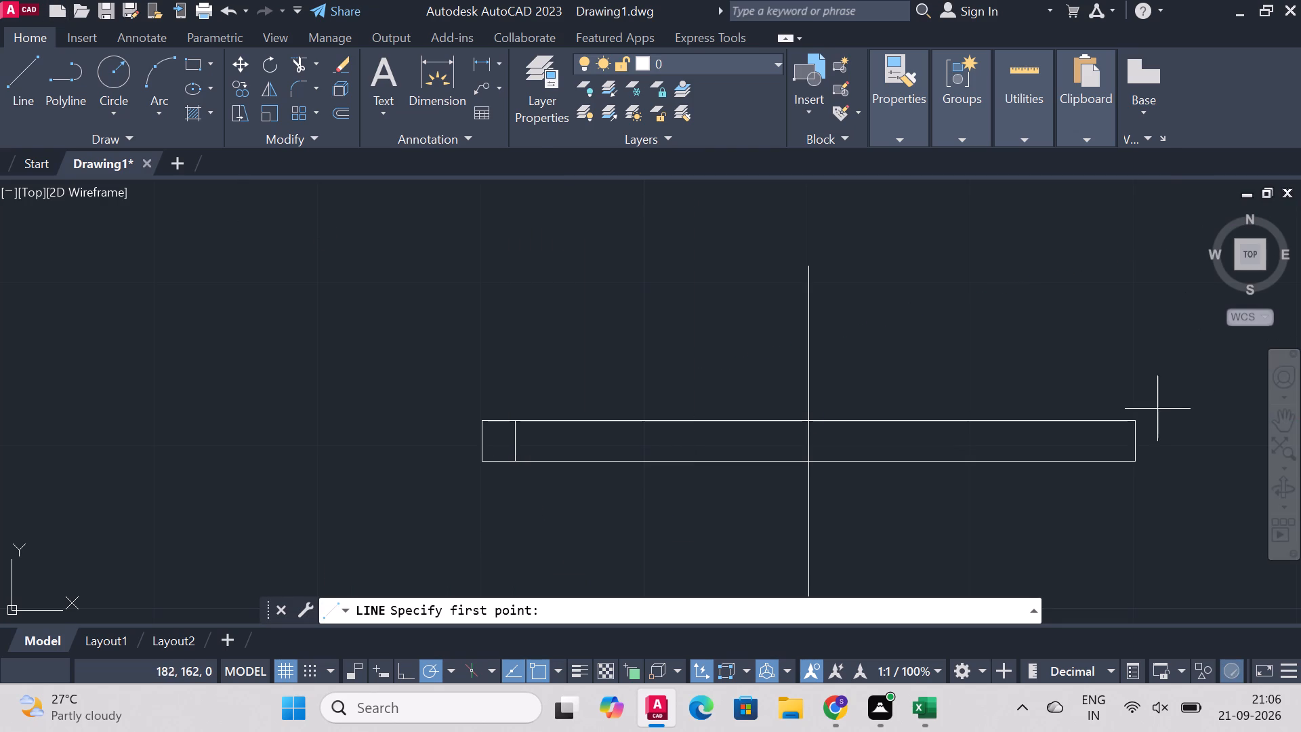
left_click(1138, 418)
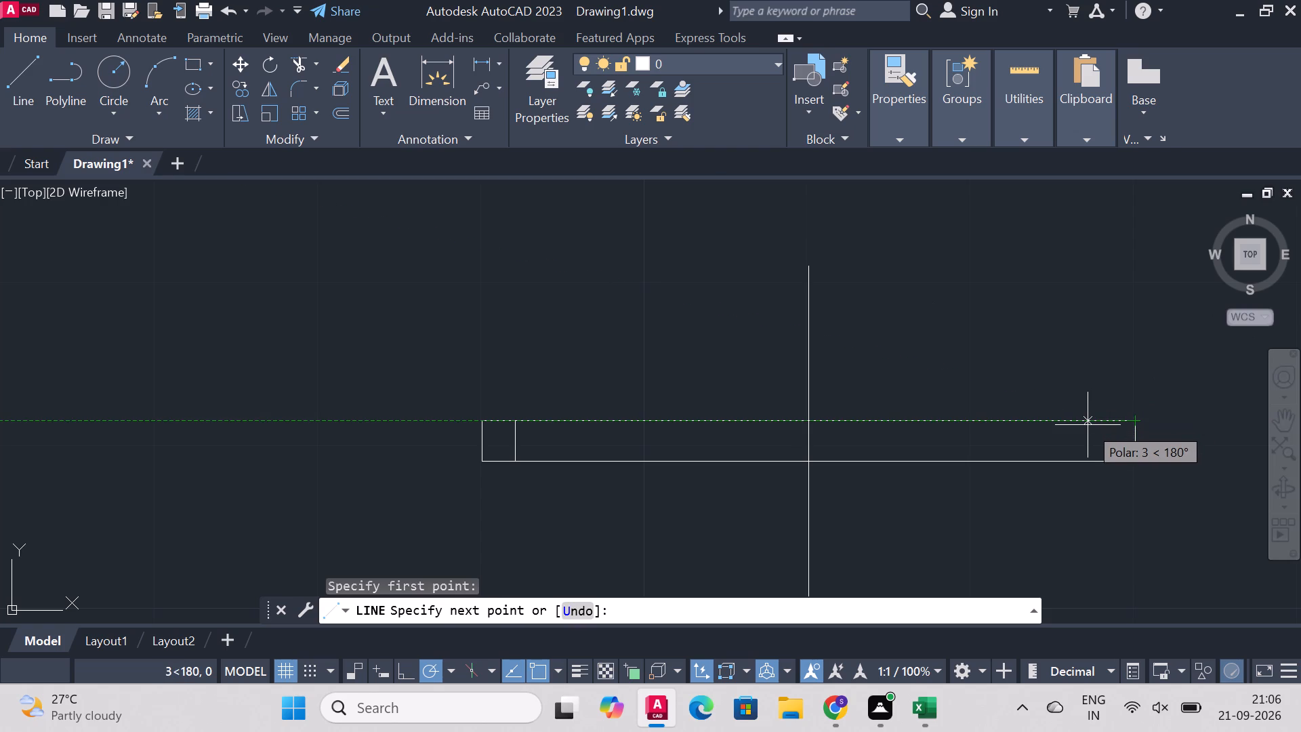
key("2")
key("Return")
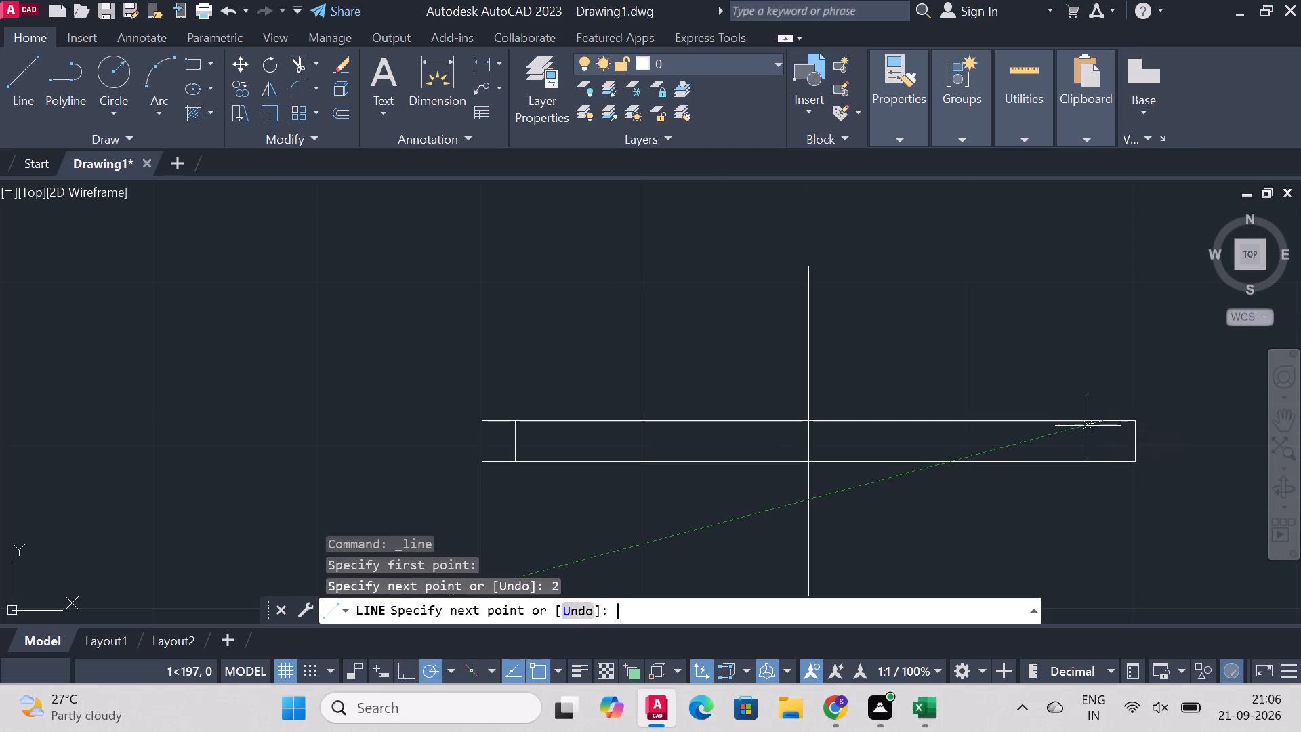
left_click(1106, 457)
right_click(1106, 457)
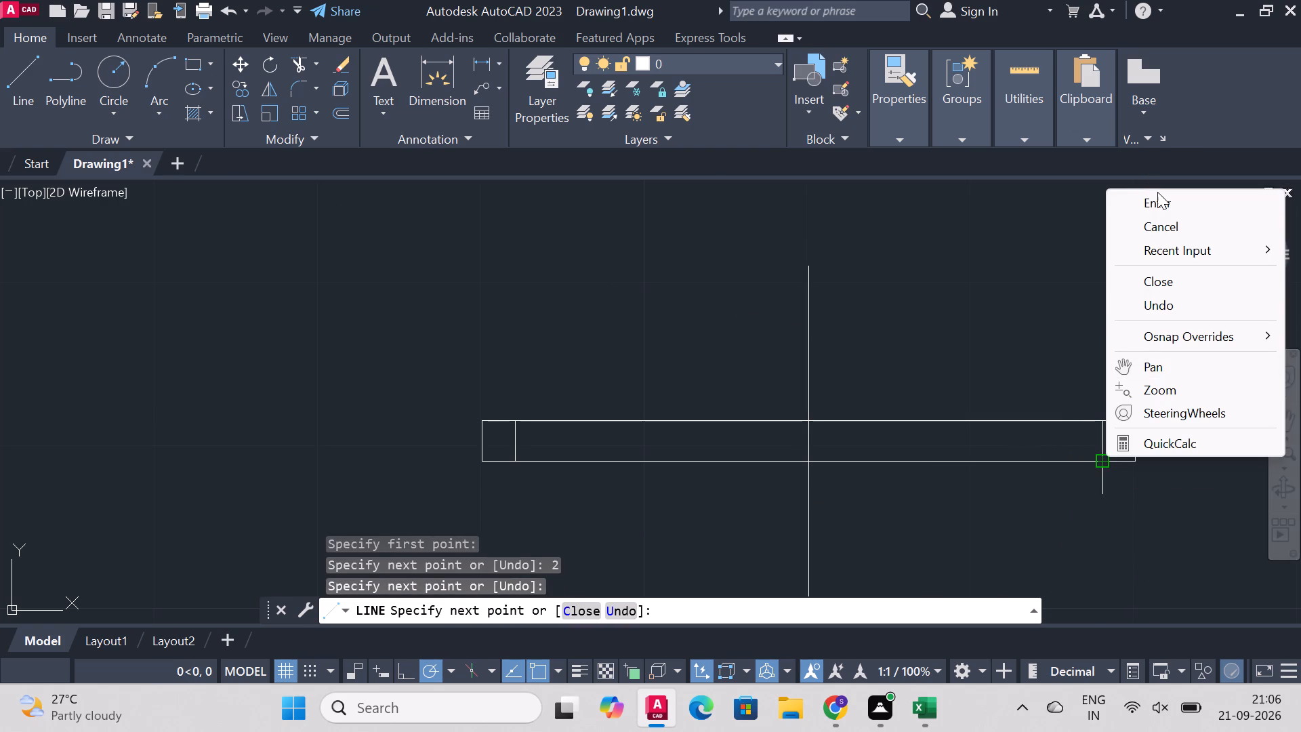
left_click(1159, 193)
Trim the 2-long segments at both ends of the top edge, outside the two inner vertical lines.
left_click(296, 61)
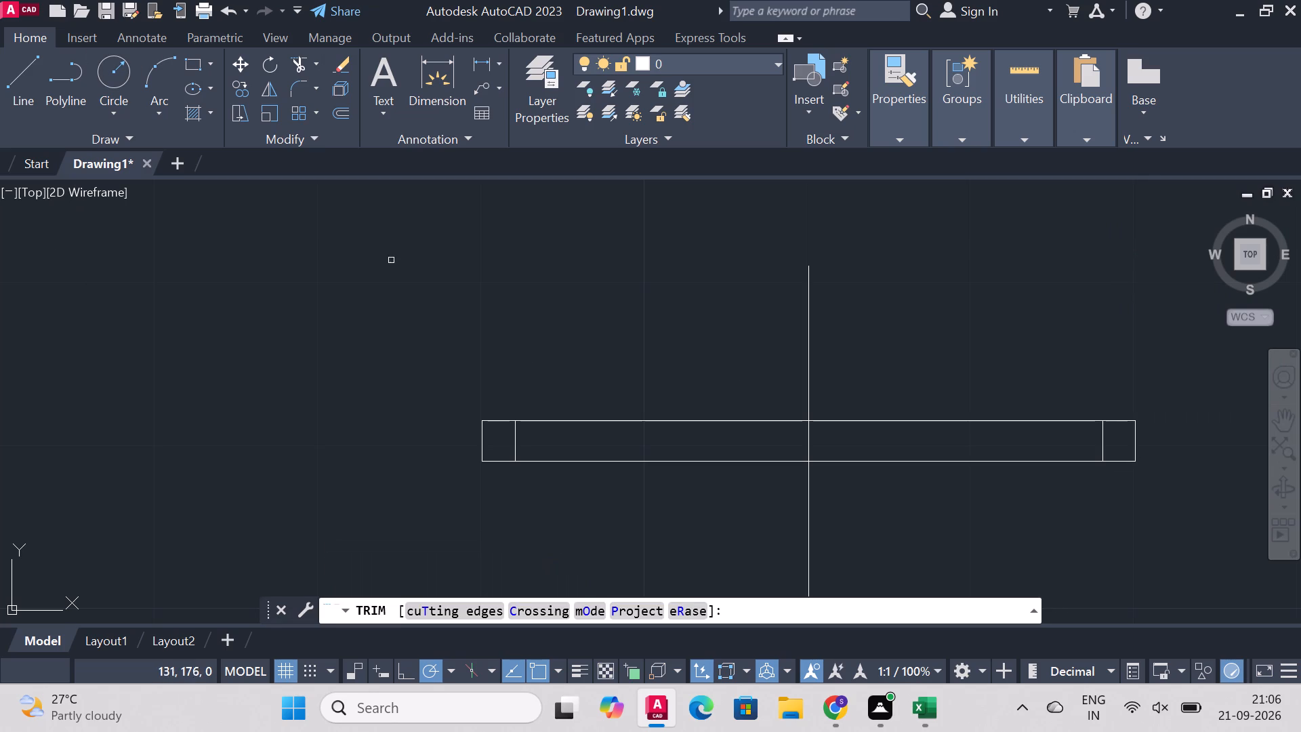
left_click(499, 422)
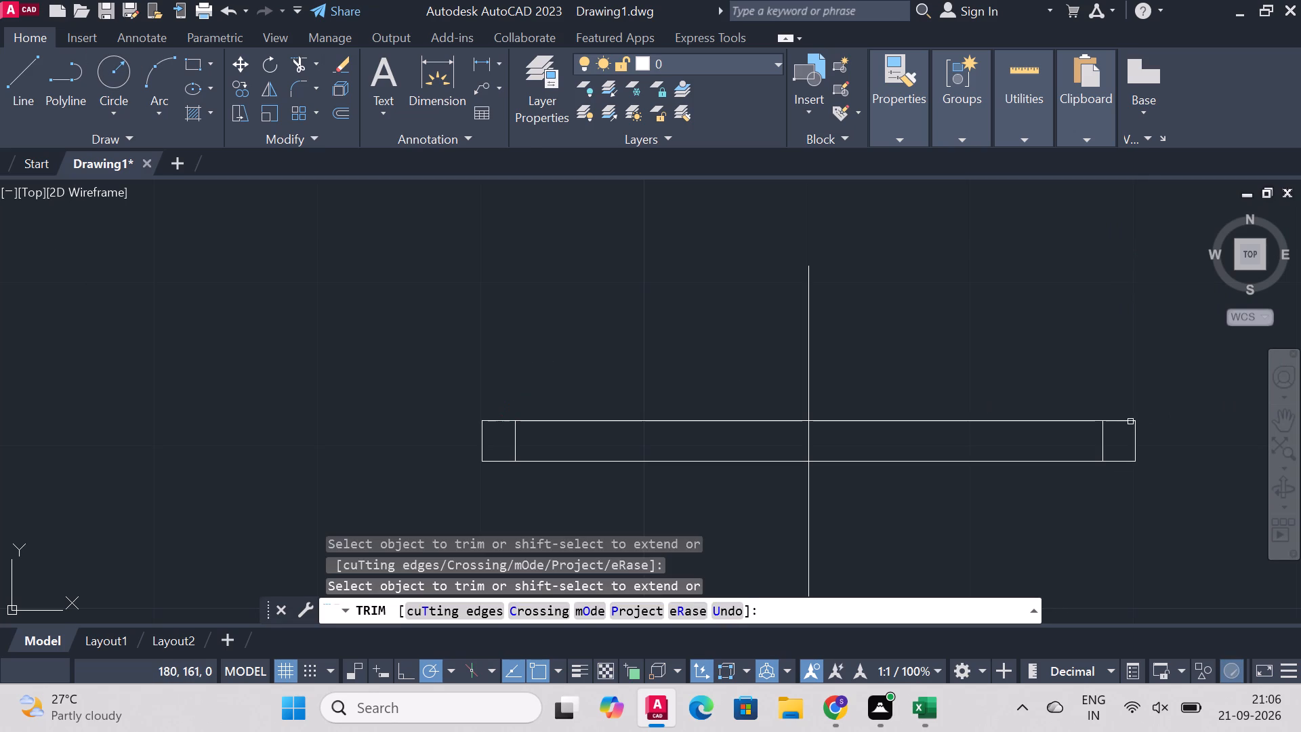
left_click(1128, 421)
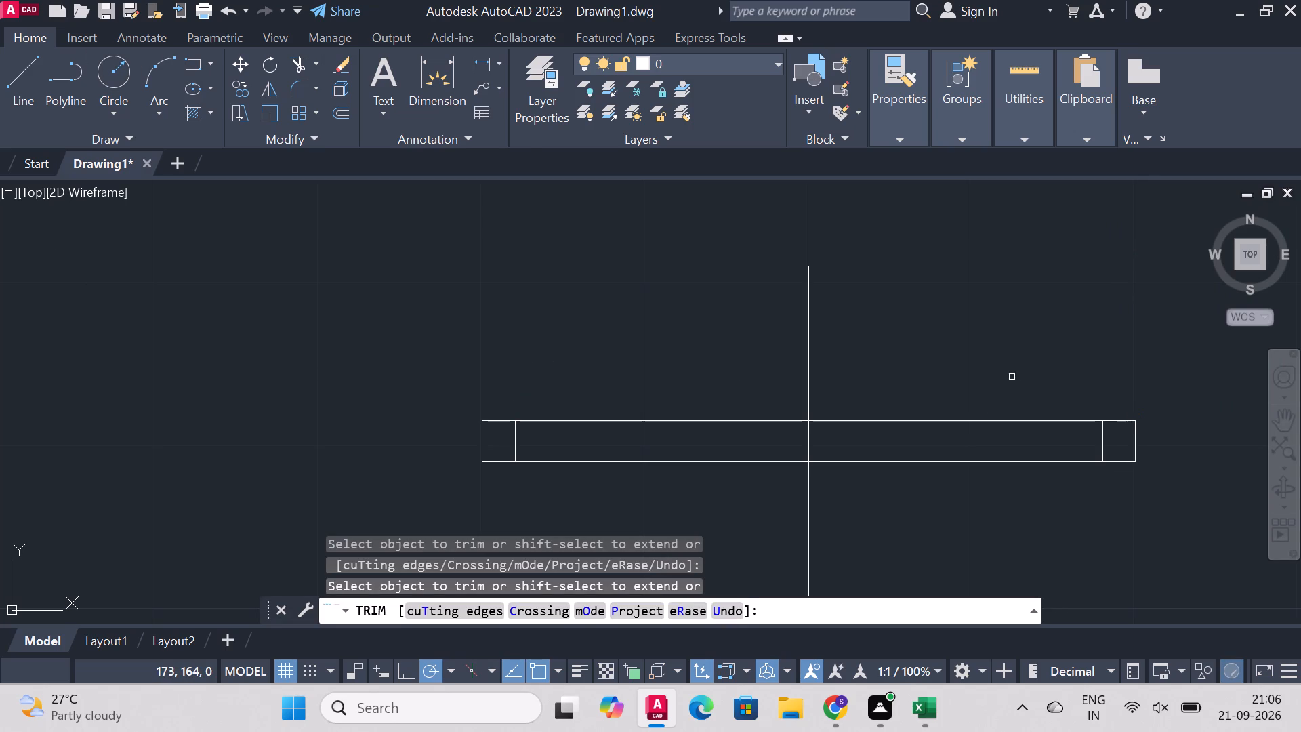
Draw a slanted line from the rim's lower left corner to the outer circle's left quadrant point.
scroll(983, 378, "down", 4)
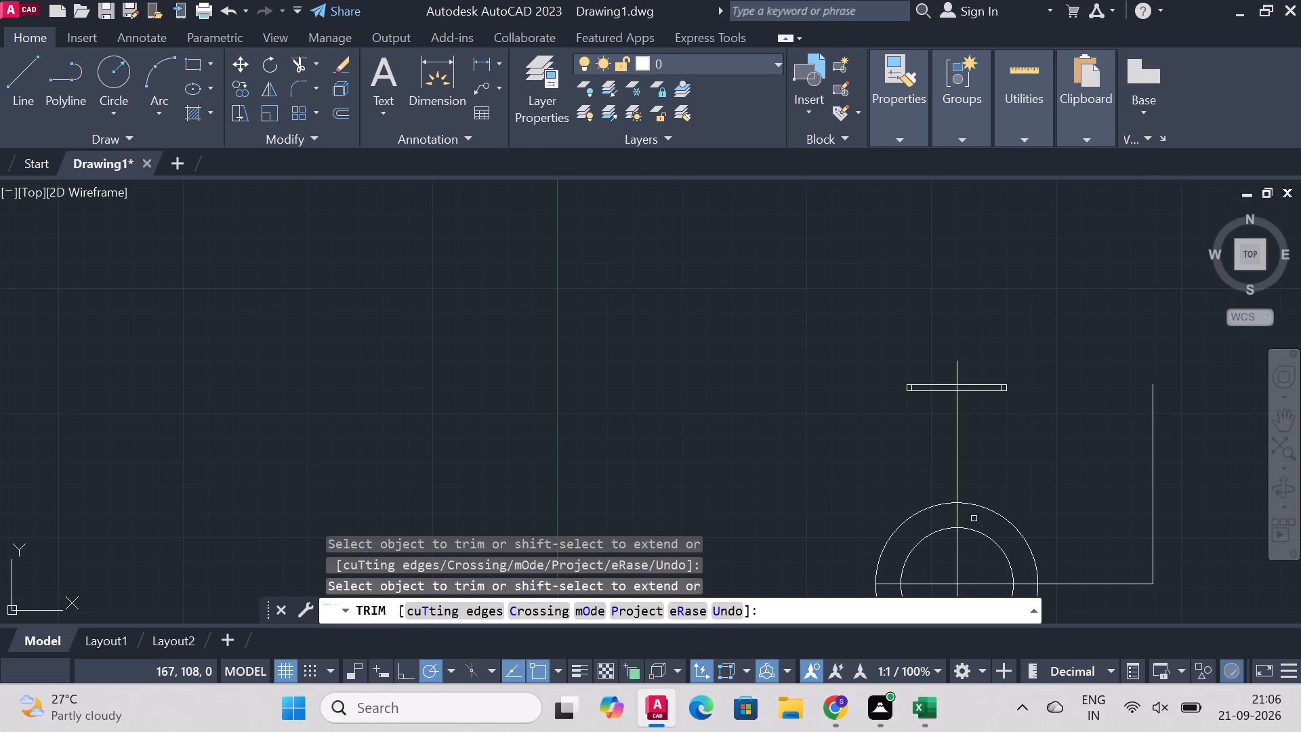
scroll(974, 518, "down", 2)
scroll(1062, 569, "up", 1)
scroll(1028, 515, "down", 2)
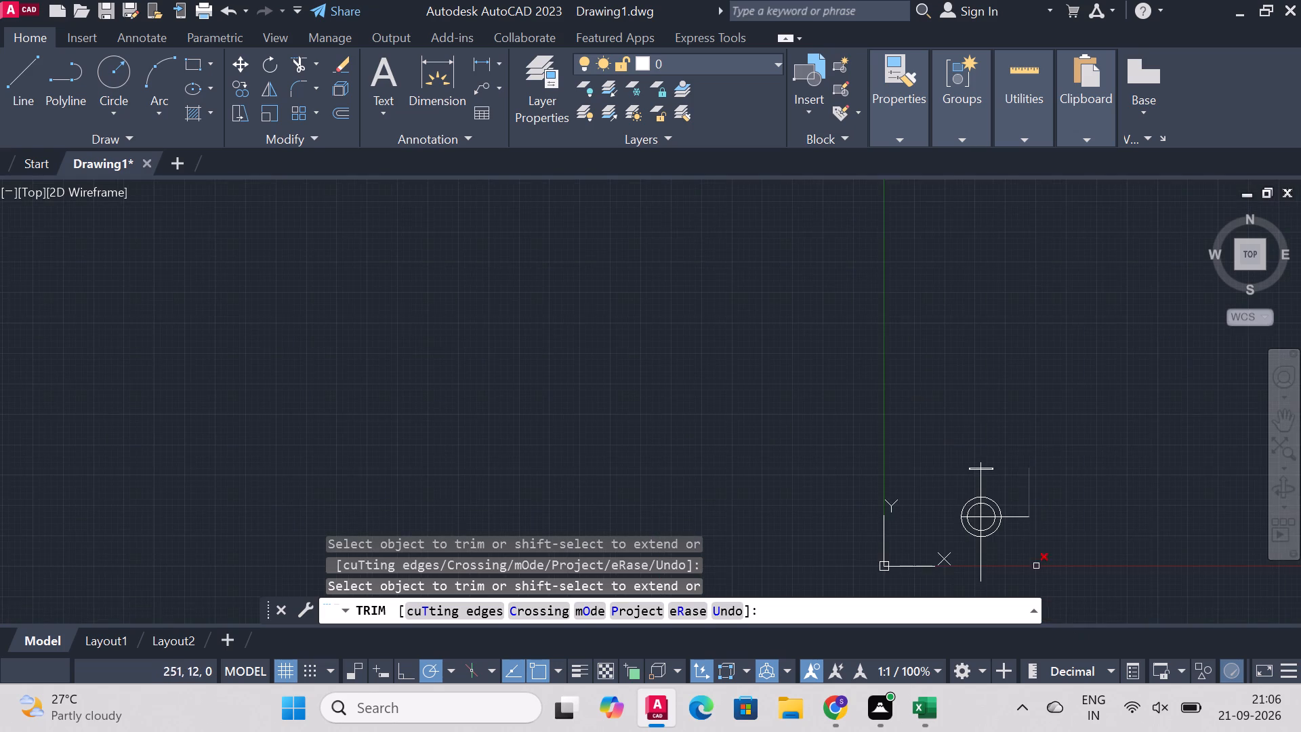
scroll(1036, 573, "up", 2)
scroll(1010, 463, "up", 1)
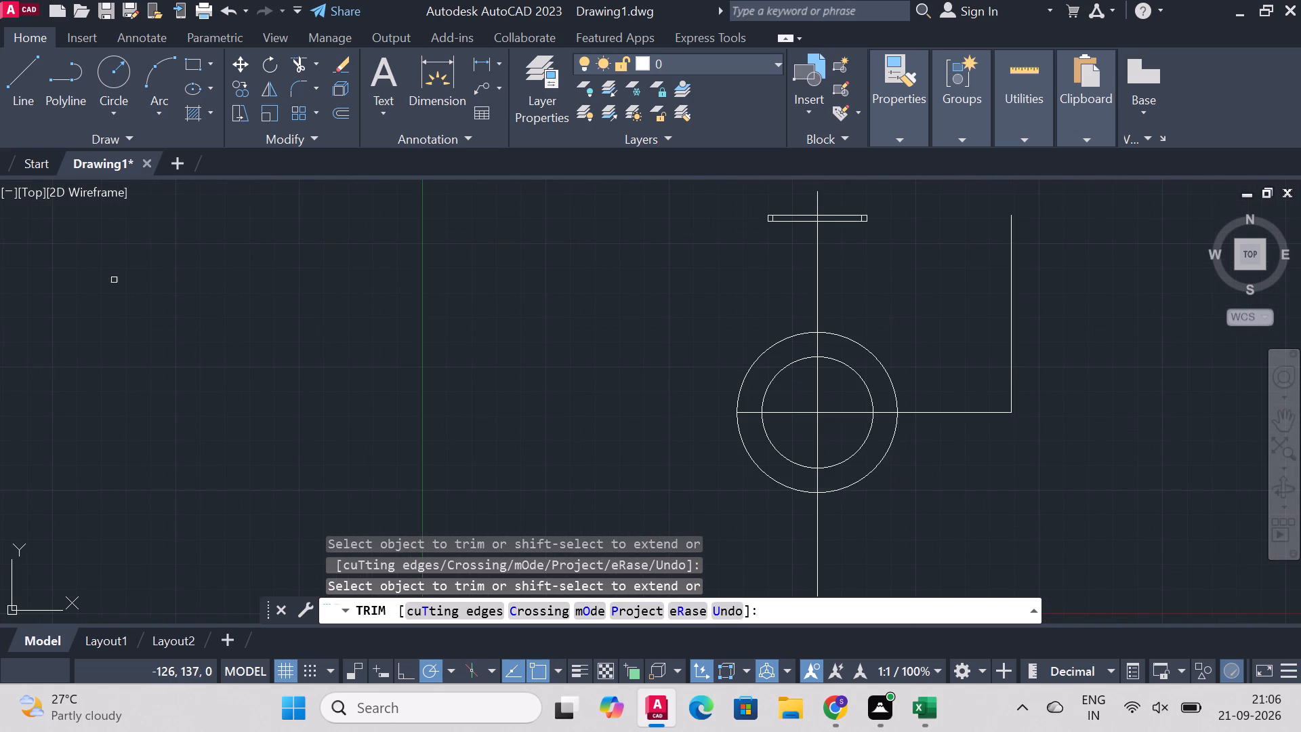
left_click(7, 66)
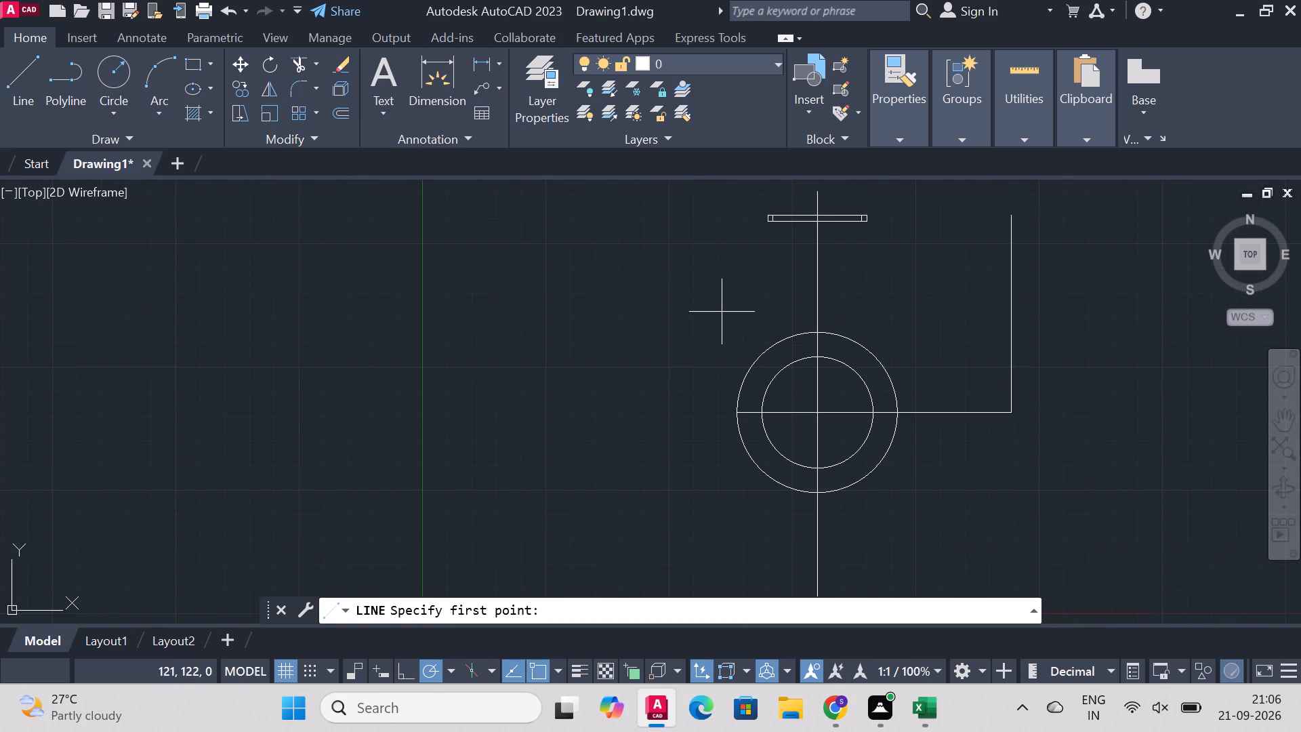
scroll(764, 226, "up", 1)
left_click(775, 224)
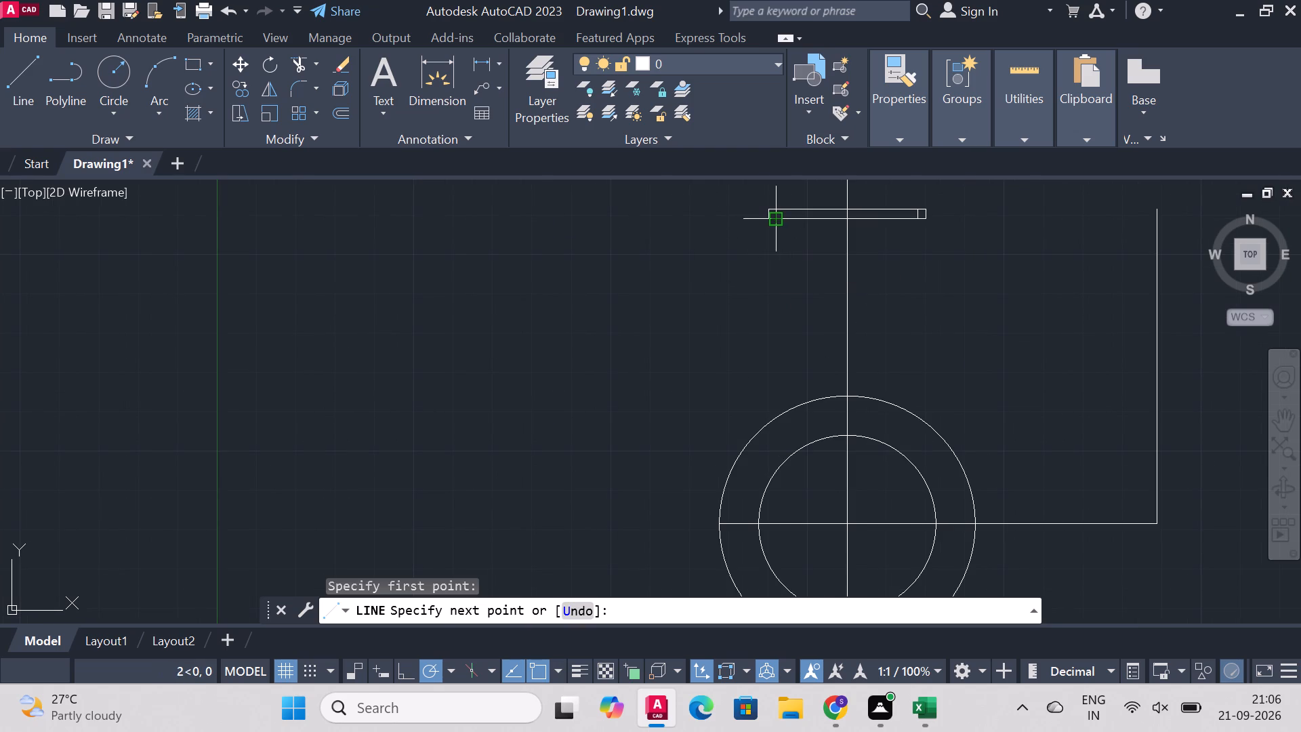
left_click(716, 527)
right_click(724, 452)
left_click(817, 226)
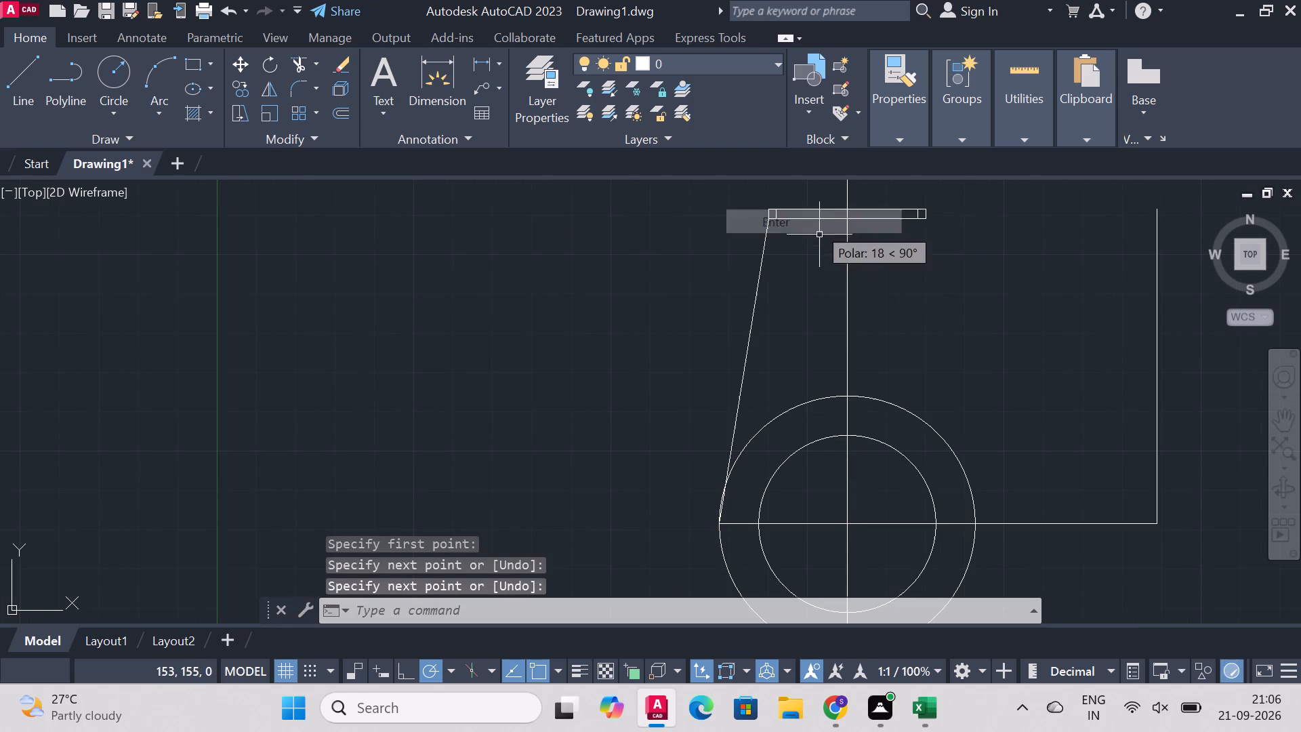
Draw a slanted line from the rim's lower right corner to the outer circle's right quadrant point.
right_click(989, 330)
left_click(1043, 286)
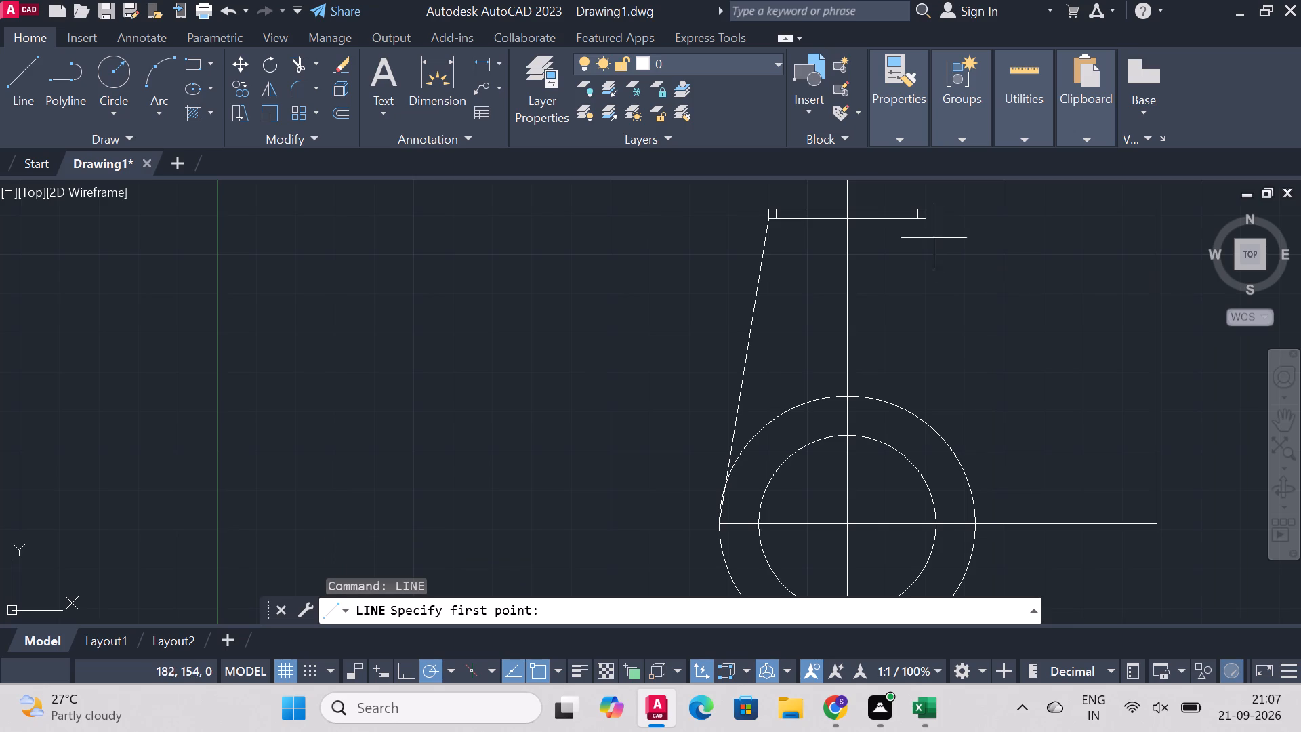
scroll(933, 219, "up", 2)
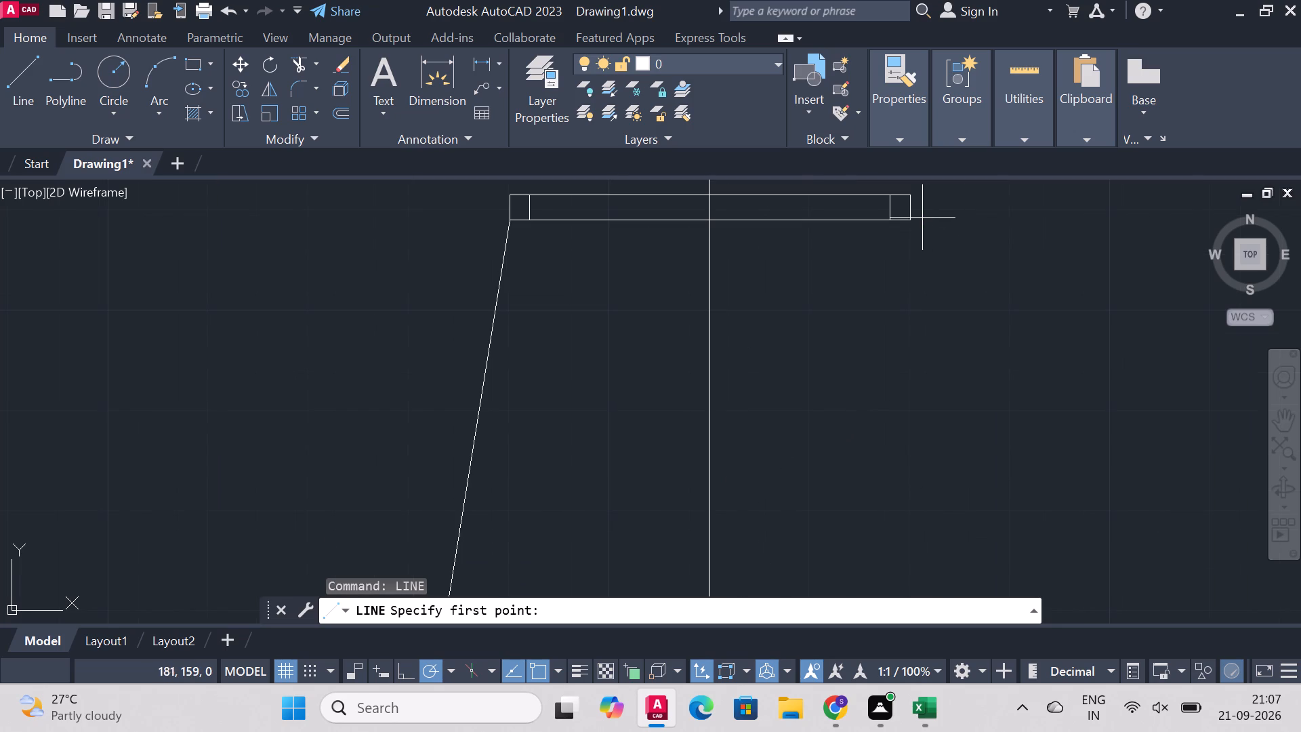
left_click(912, 220)
scroll(911, 307, "down", 4)
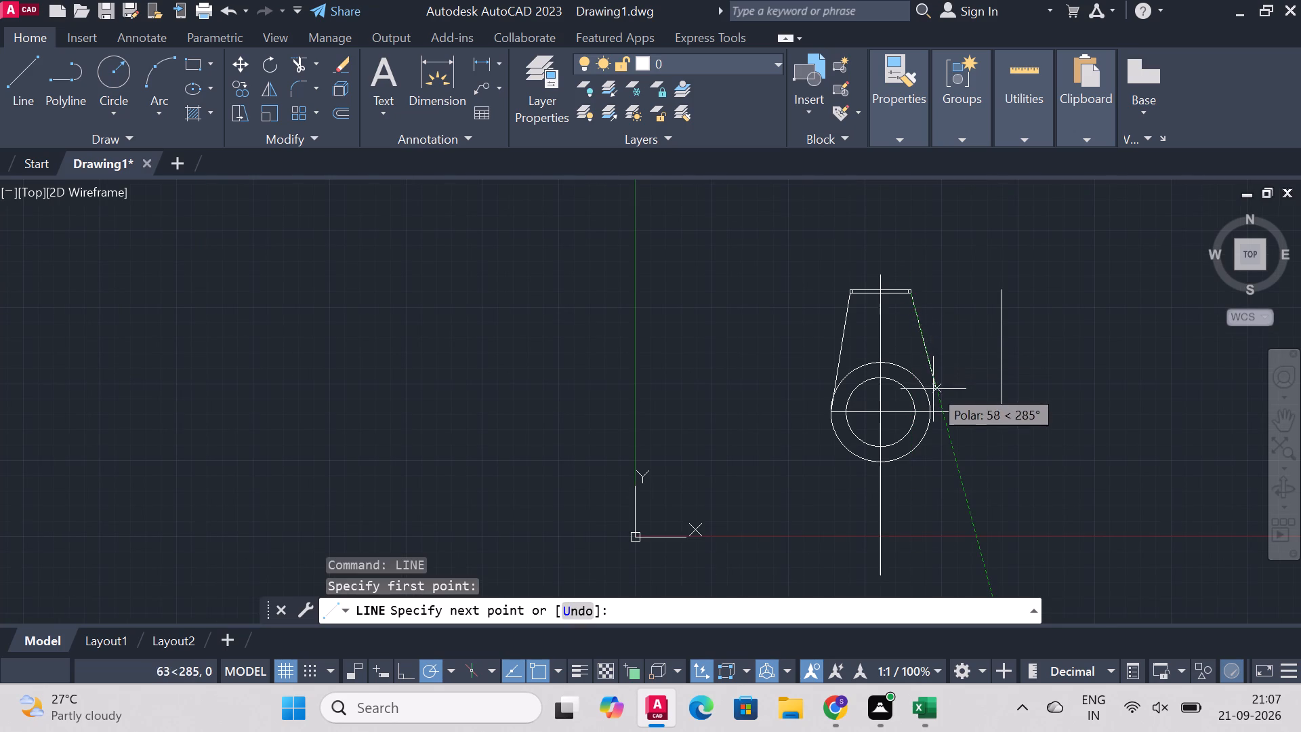
left_click(926, 415)
right_click(922, 408)
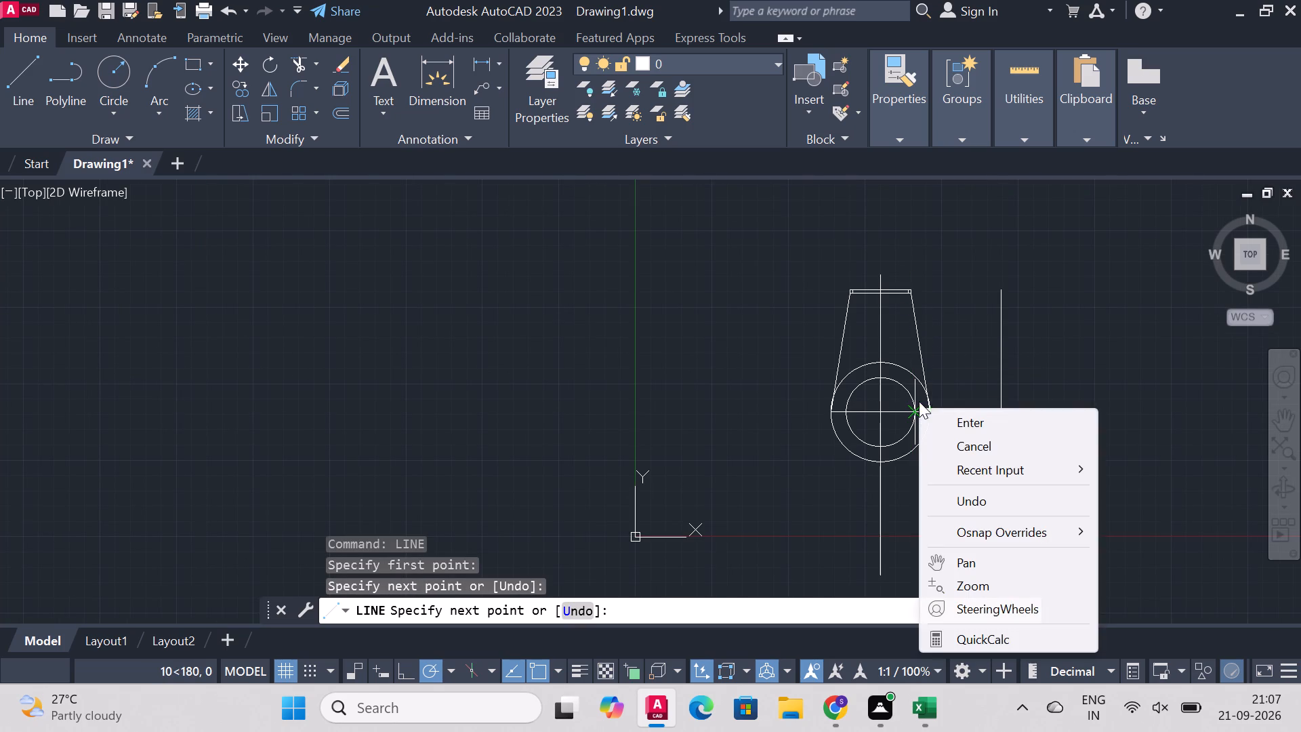
left_click(964, 413)
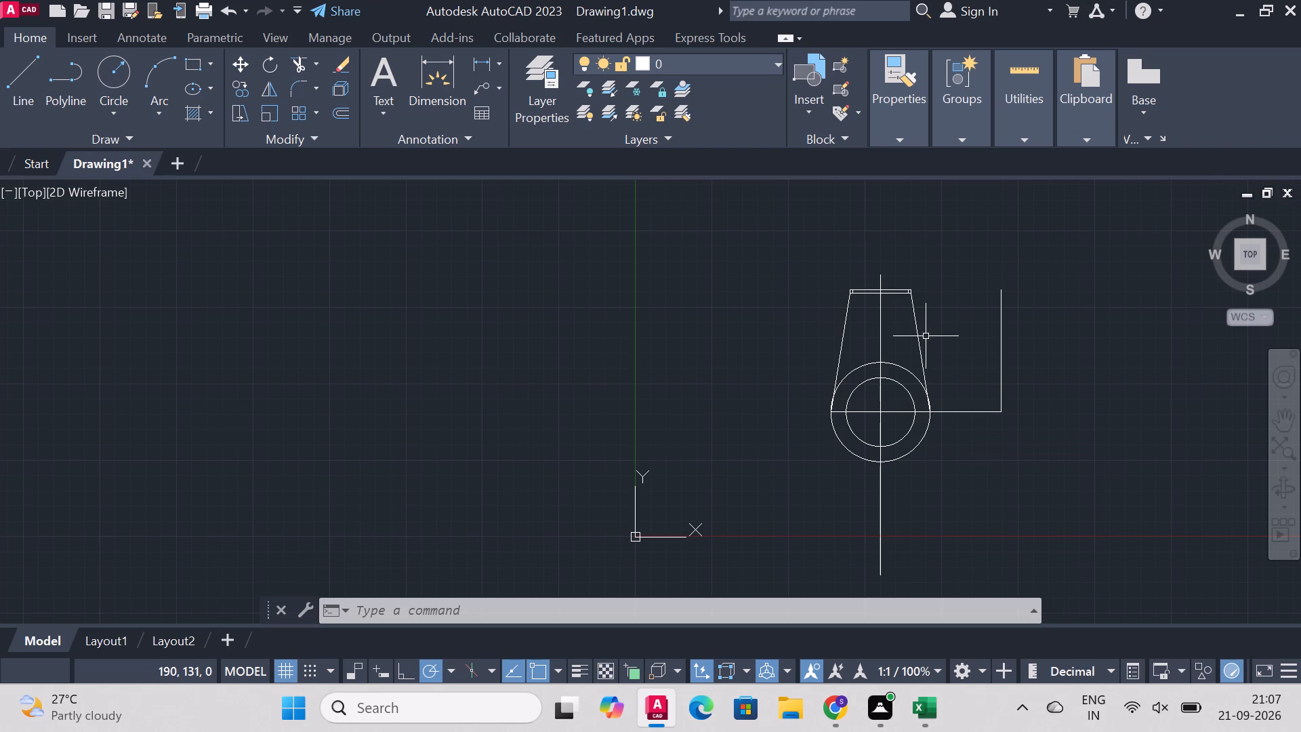
Trim away the outermost short vertical lines at the left and right ends of the rim.
scroll(943, 257, "up", 3)
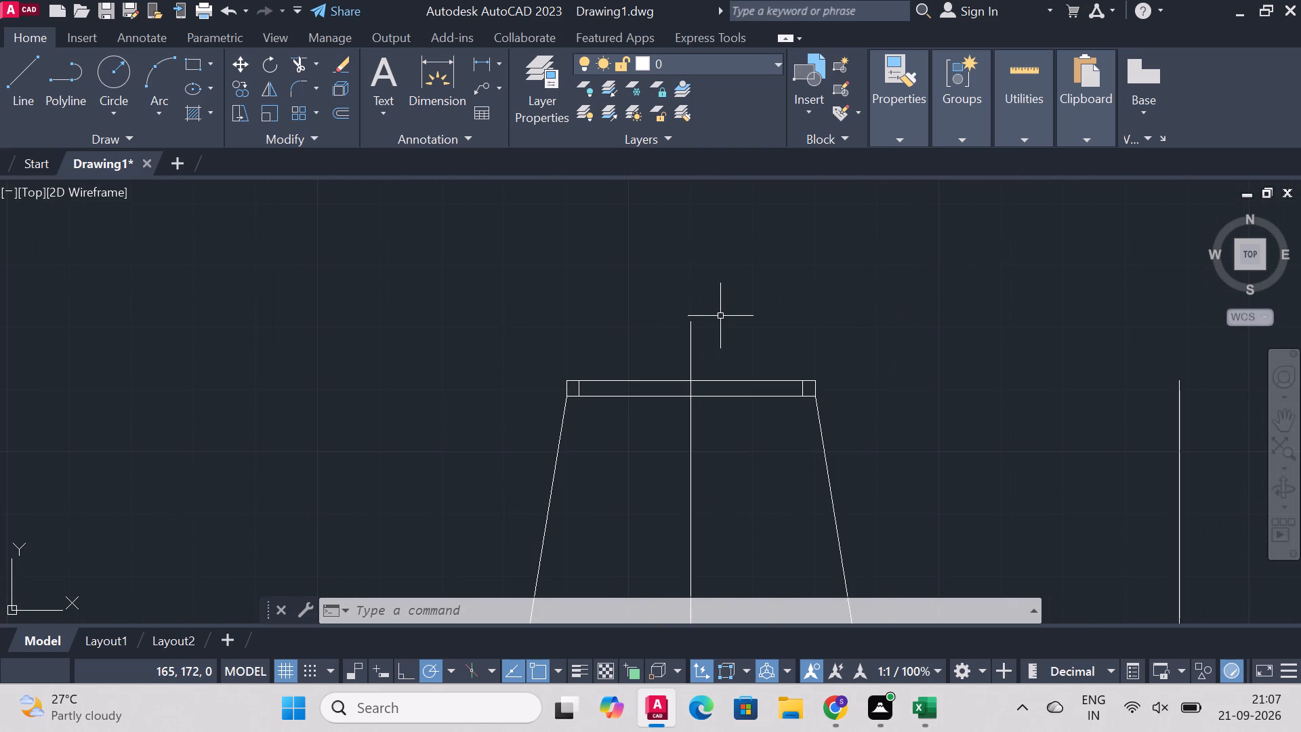
left_click(295, 66)
scroll(598, 534, "up", 2)
scroll(582, 411, "down", 3)
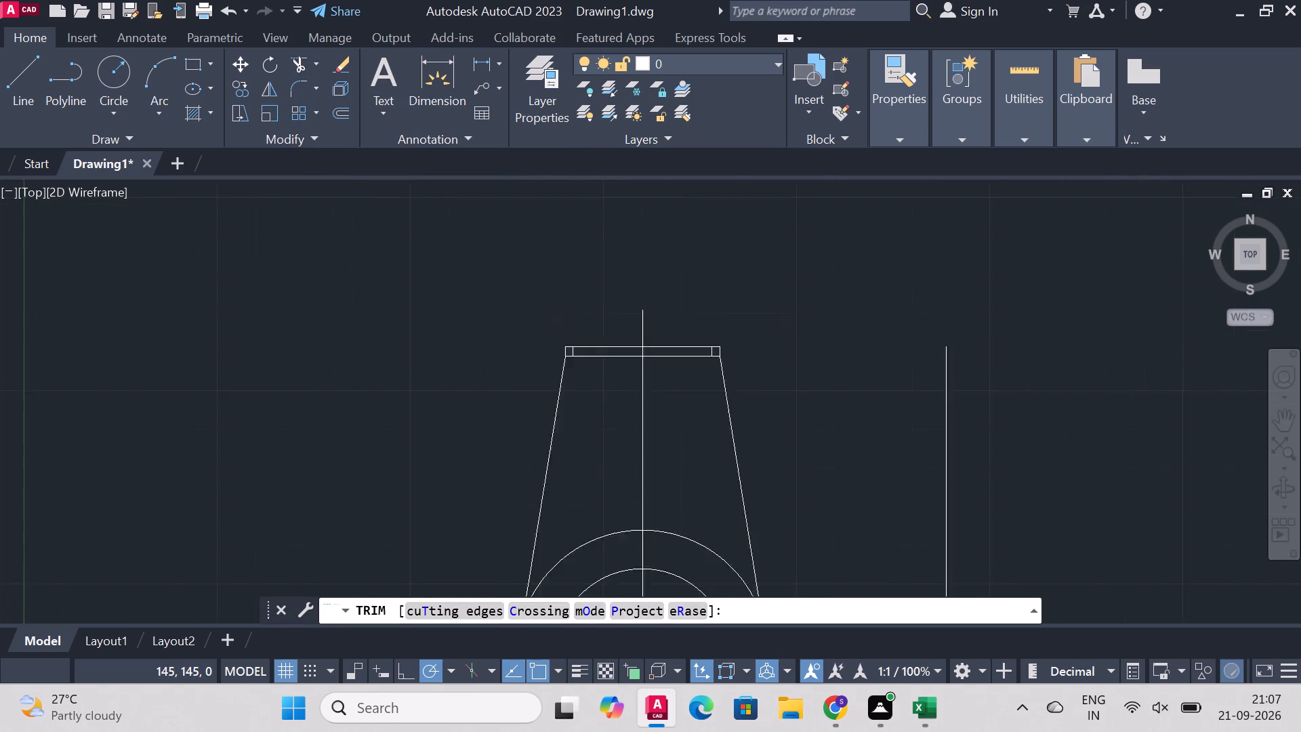
scroll(582, 411, "down", 1)
scroll(604, 354, "up", 3)
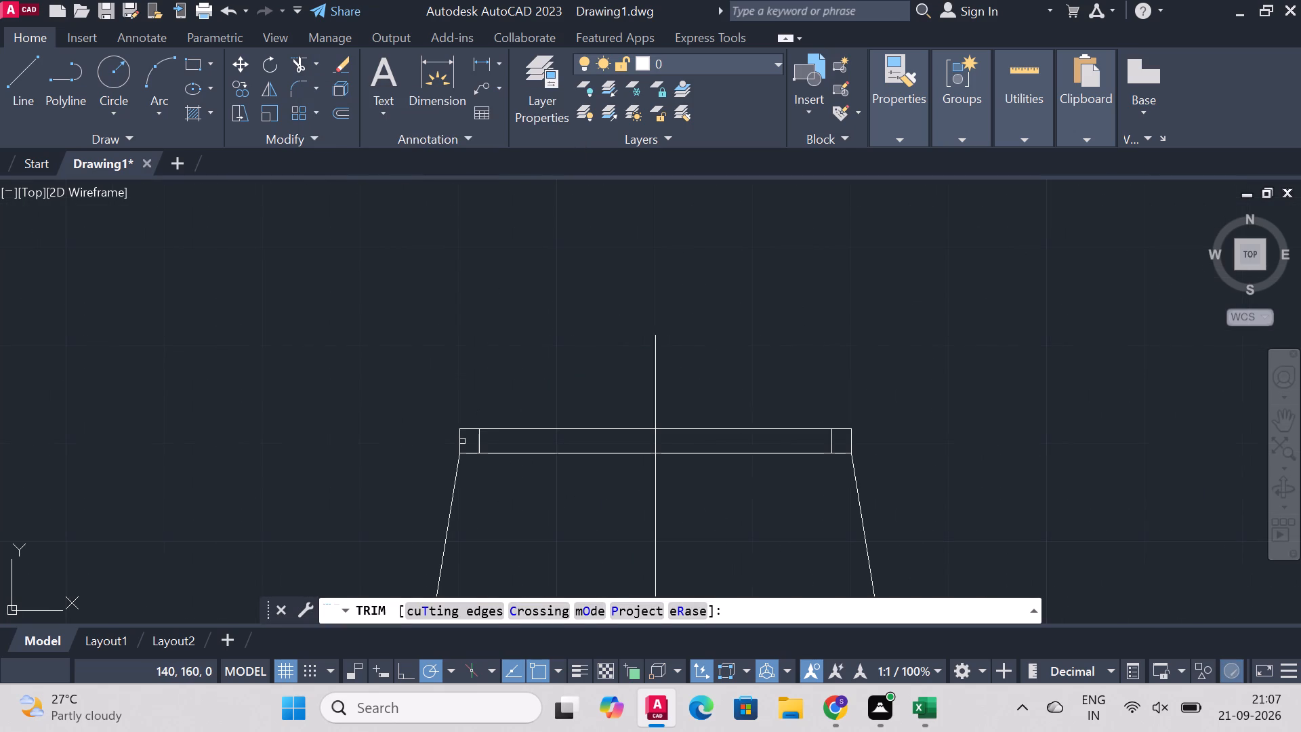
left_click(461, 441)
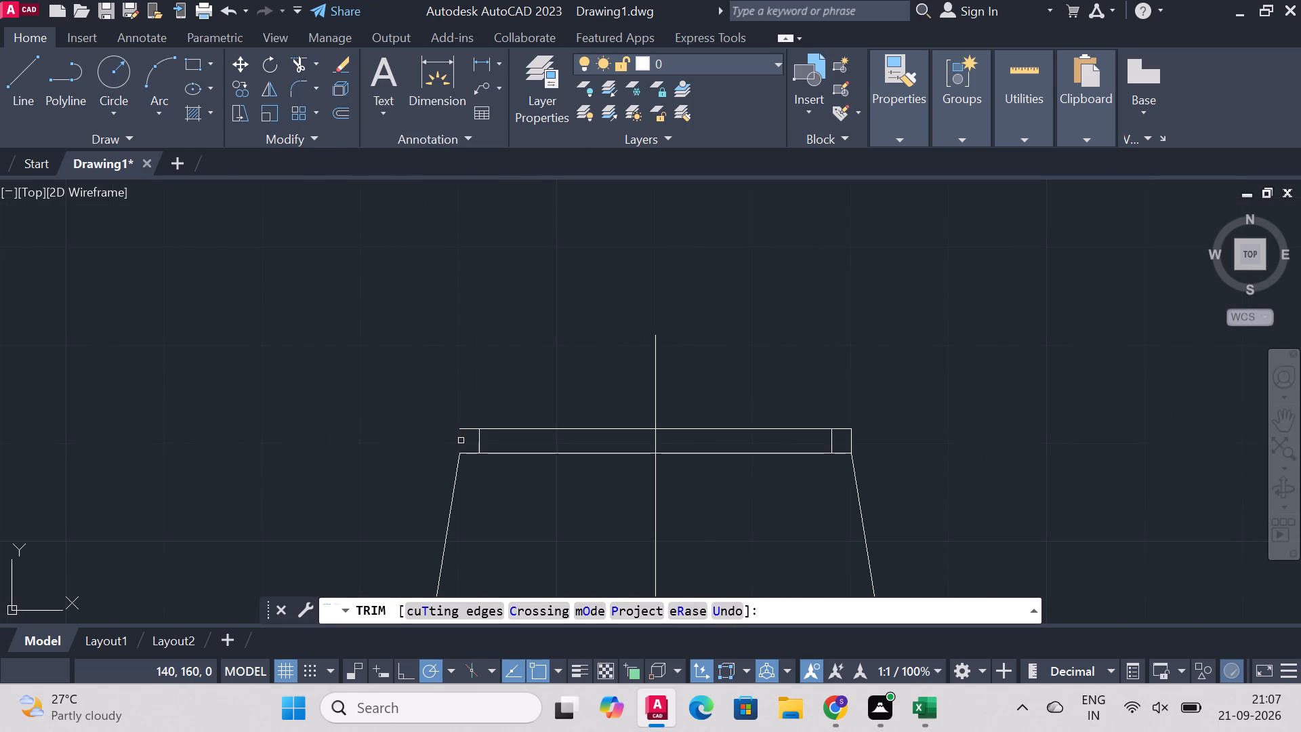
left_click(852, 436)
right_click(947, 384)
left_click(1012, 91)
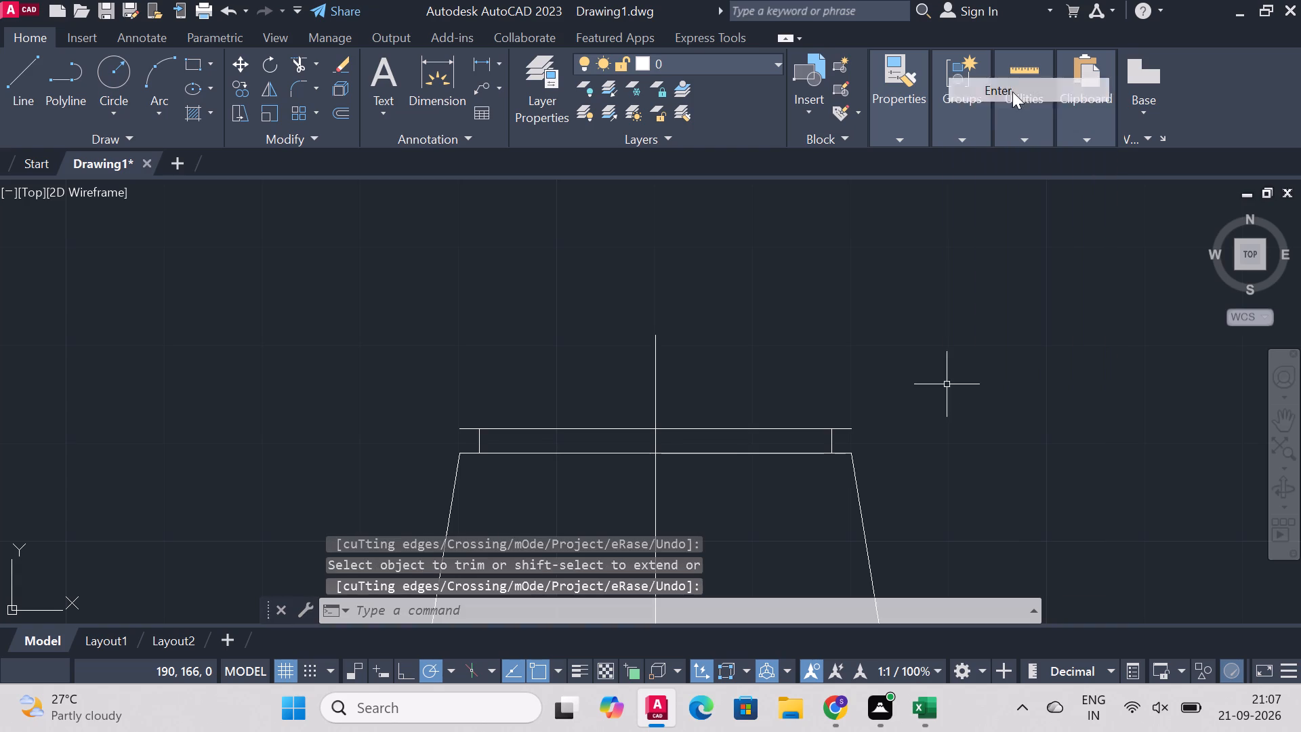
Draw a line 5 down the right slanted side from the rim's lower right corner, continuing horizontally across to the left slanted side.
left_click(20, 69)
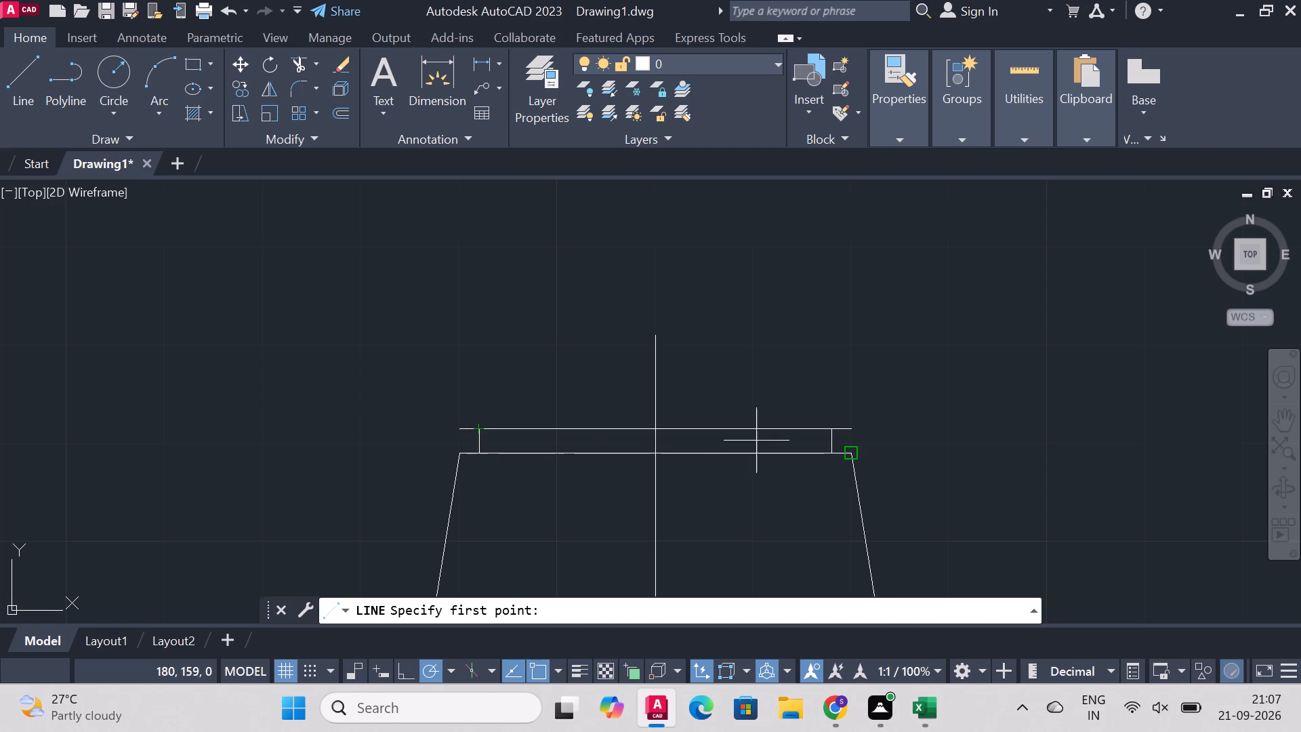
scroll(942, 361, "up", 1)
scroll(944, 345, "down", 4)
scroll(934, 420, "up", 3)
scroll(951, 322, "down", 1)
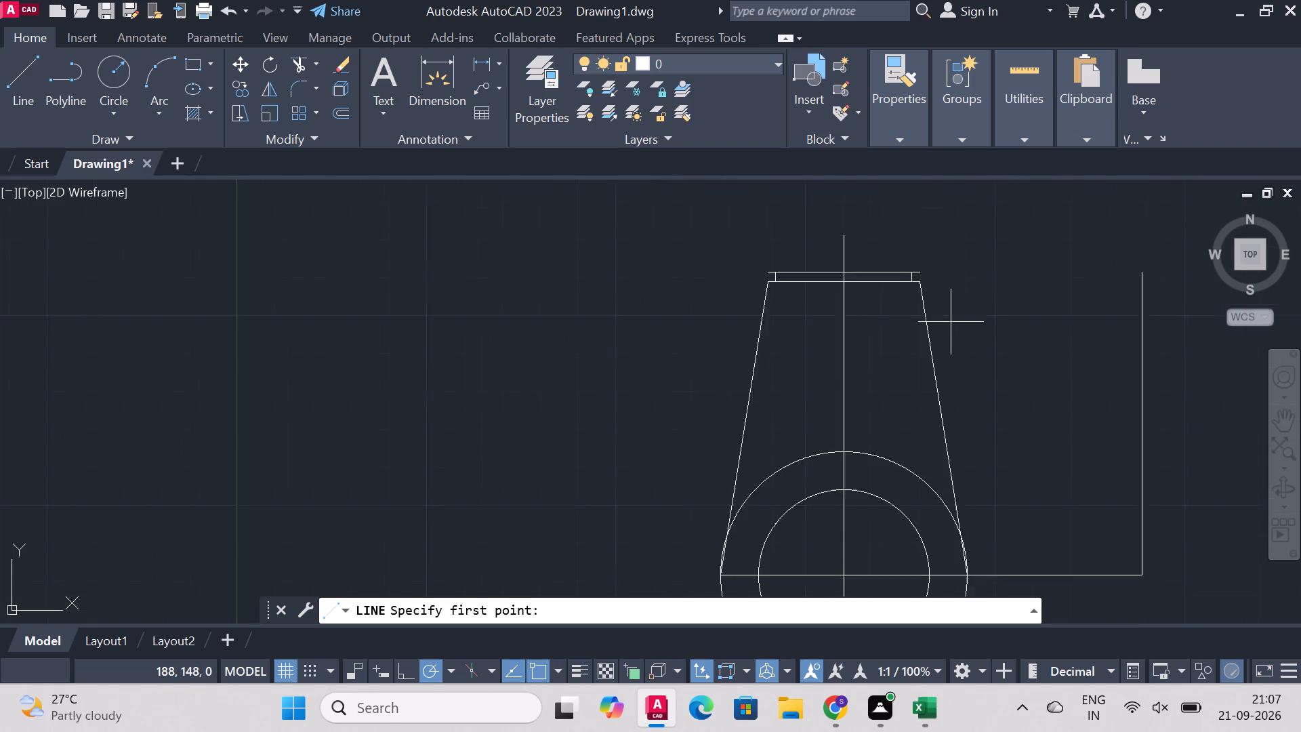
scroll(951, 322, "down", 2)
scroll(965, 236, "up", 2)
left_click(875, 393)
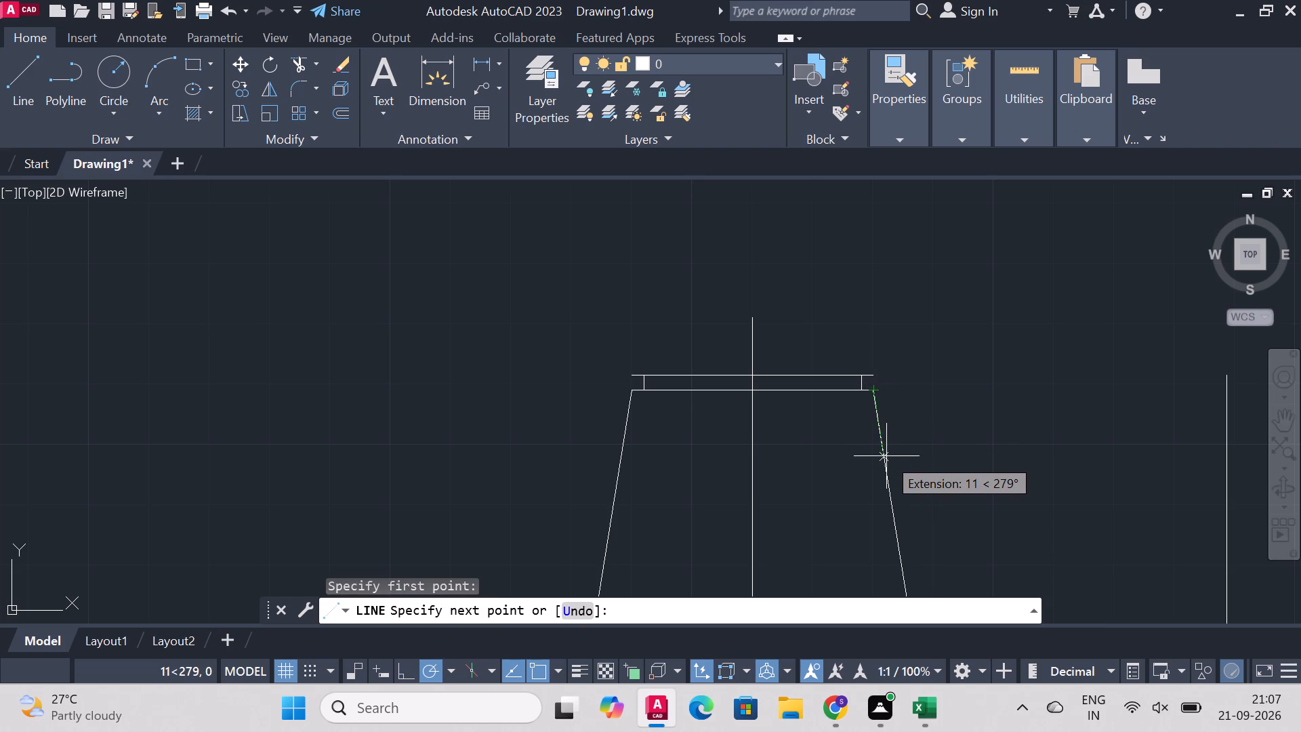
key("5")
key("Return")
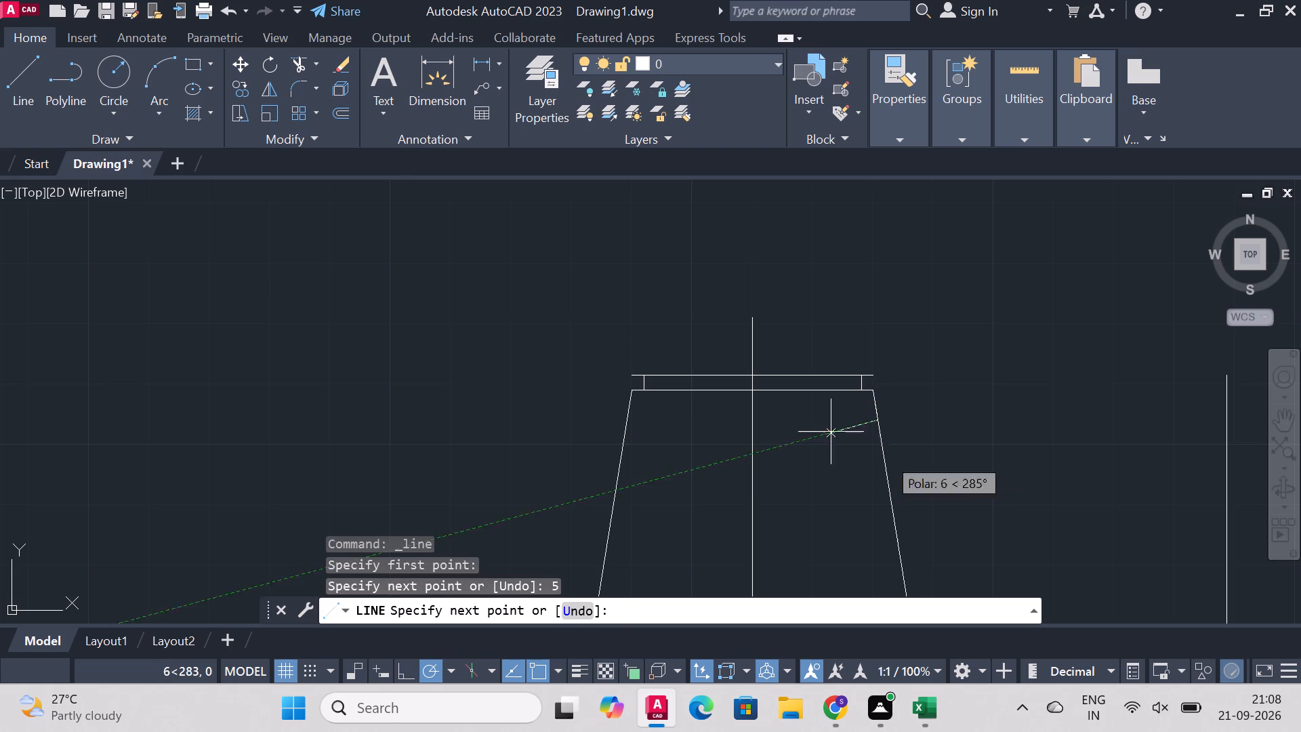
left_click(627, 418)
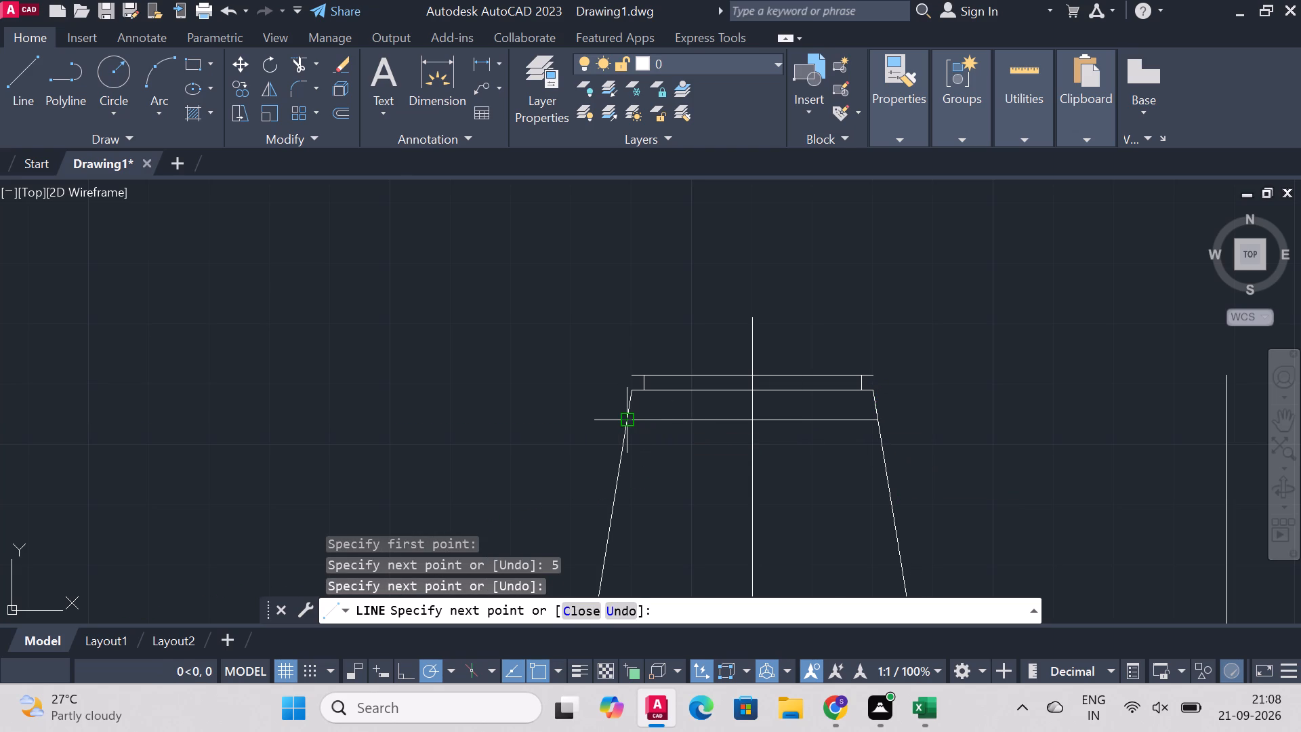
right_click(626, 418)
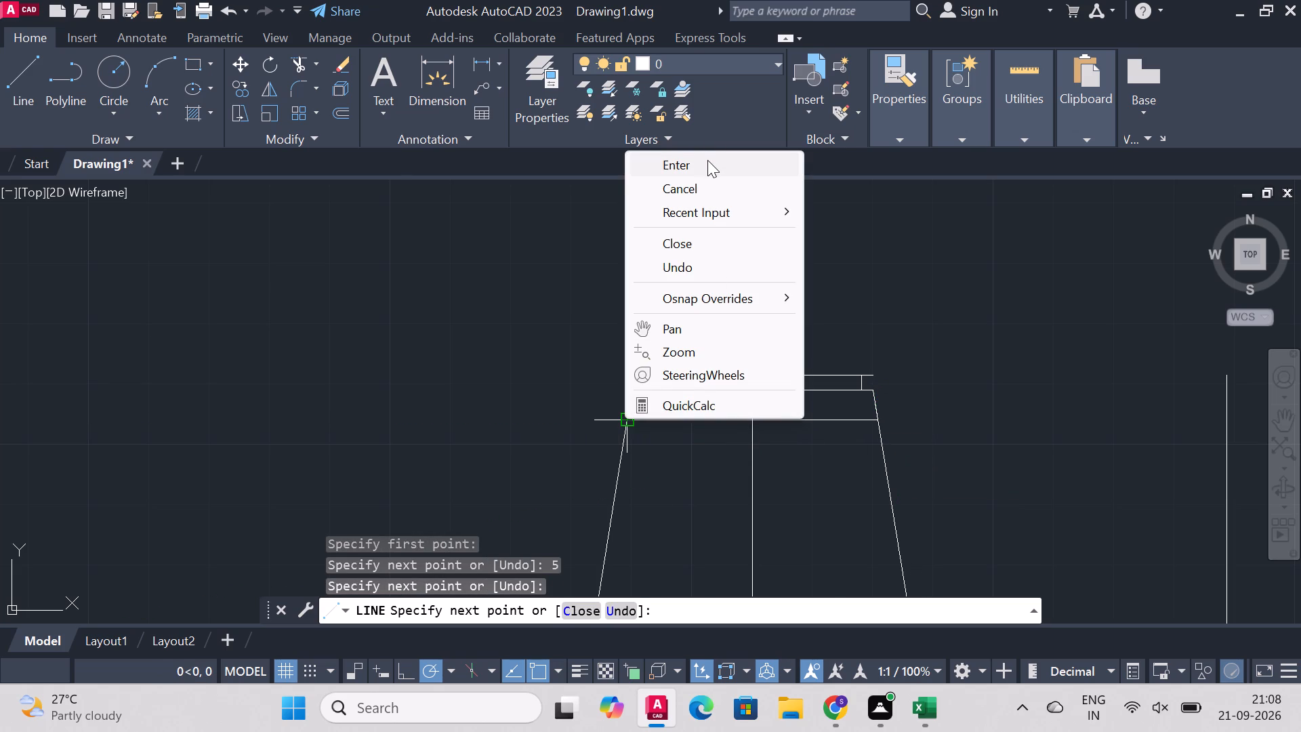
left_click(707, 160)
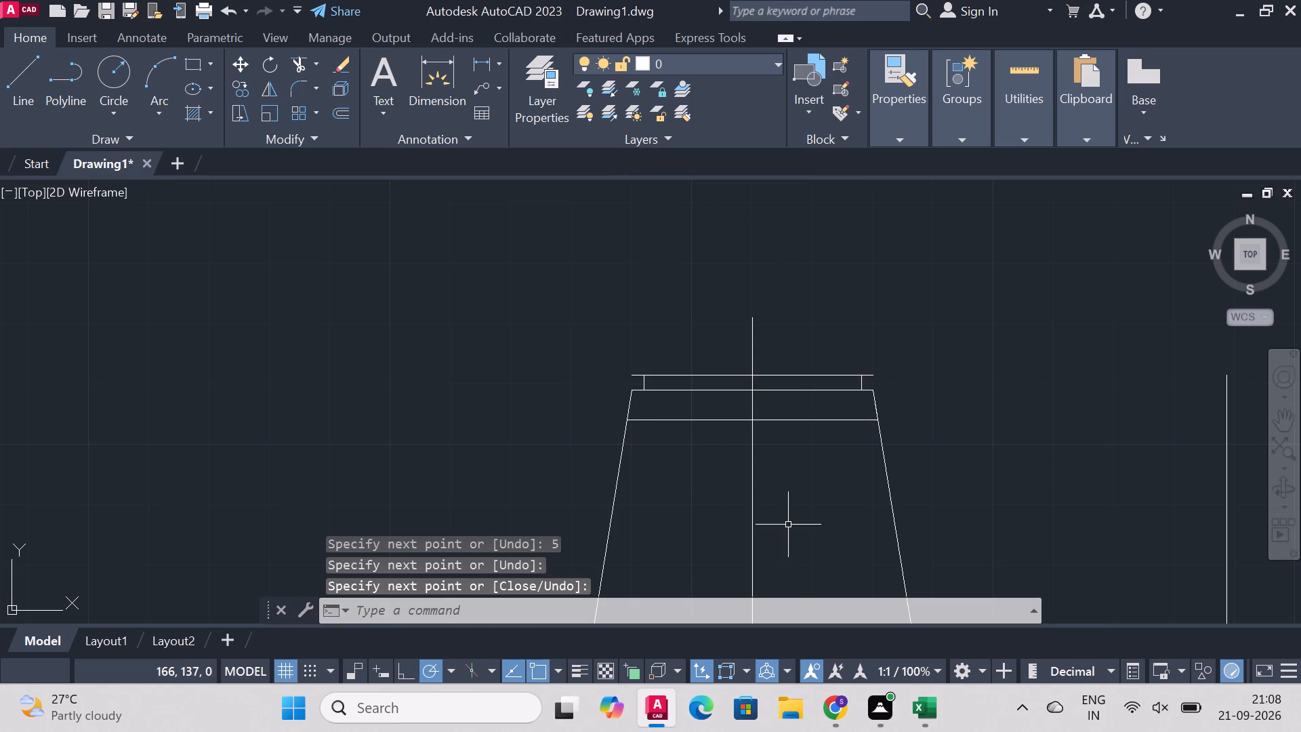
Draw a line from the centreline 10 right along the lower horizontal line, continuing vertically down to the outer circle.
left_click(11, 75)
scroll(718, 361, "up", 1)
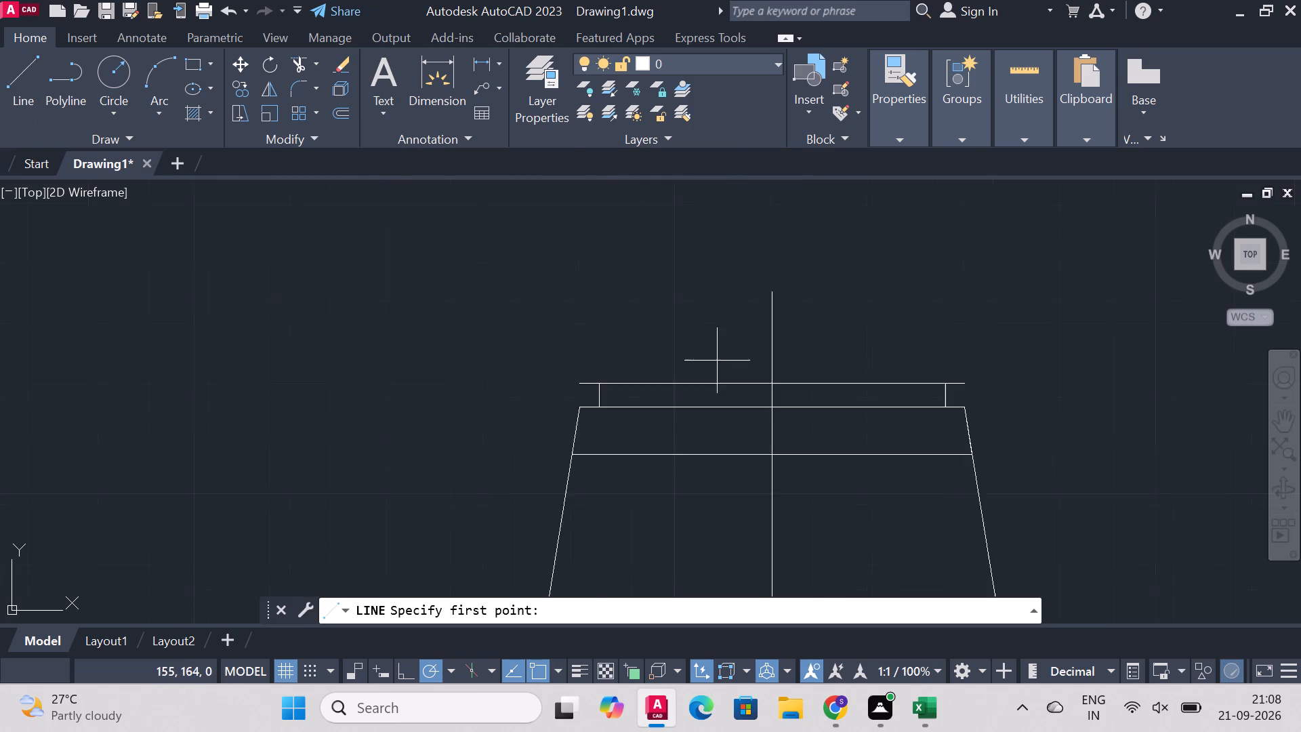
scroll(717, 360, "up", 1)
scroll(753, 362, "down", 4)
scroll(798, 457, "up", 2)
scroll(762, 310, "down", 3)
scroll(764, 257, "up", 2)
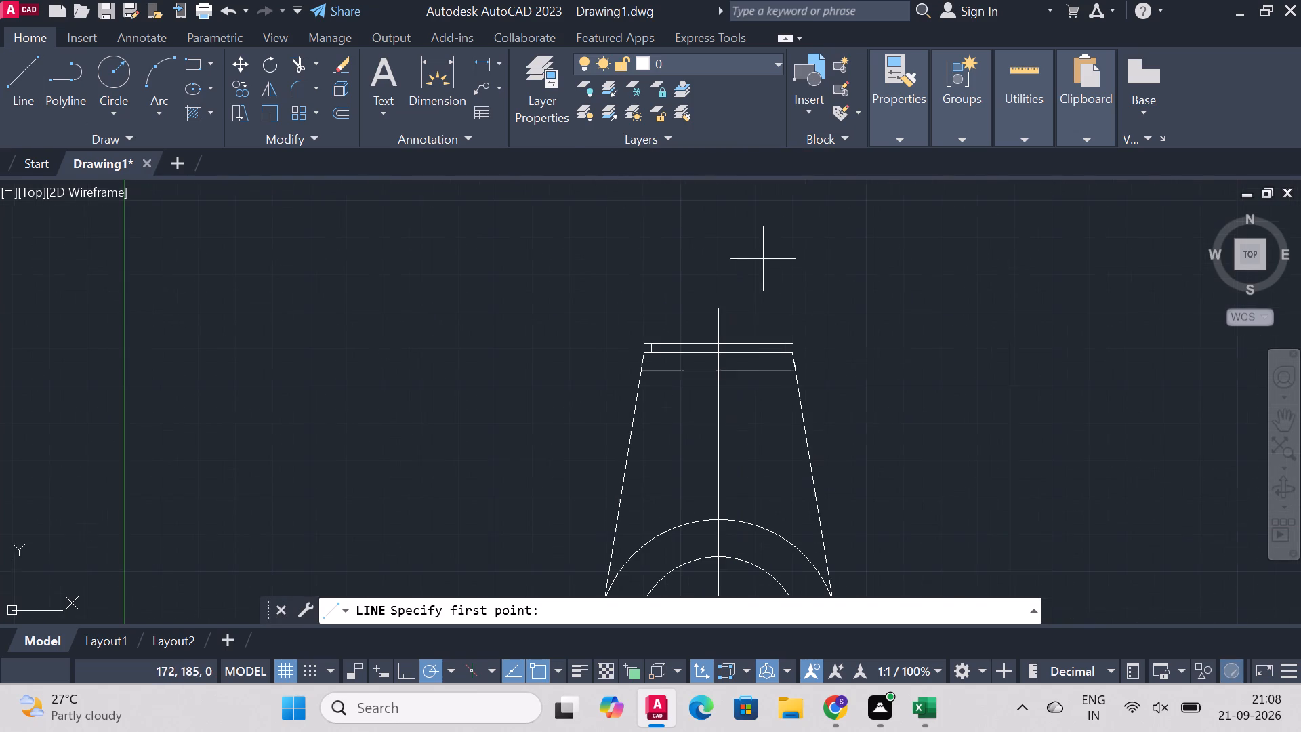
left_click(721, 371)
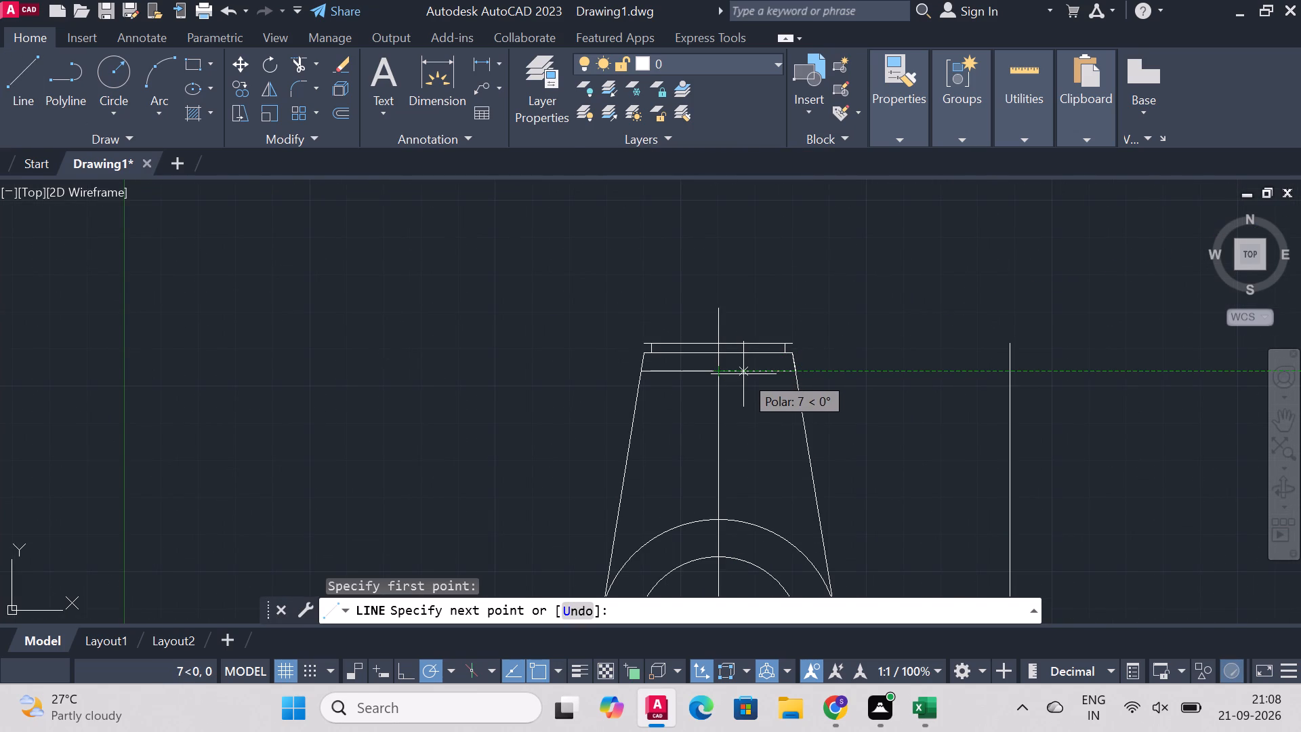
key("1")
key("0")
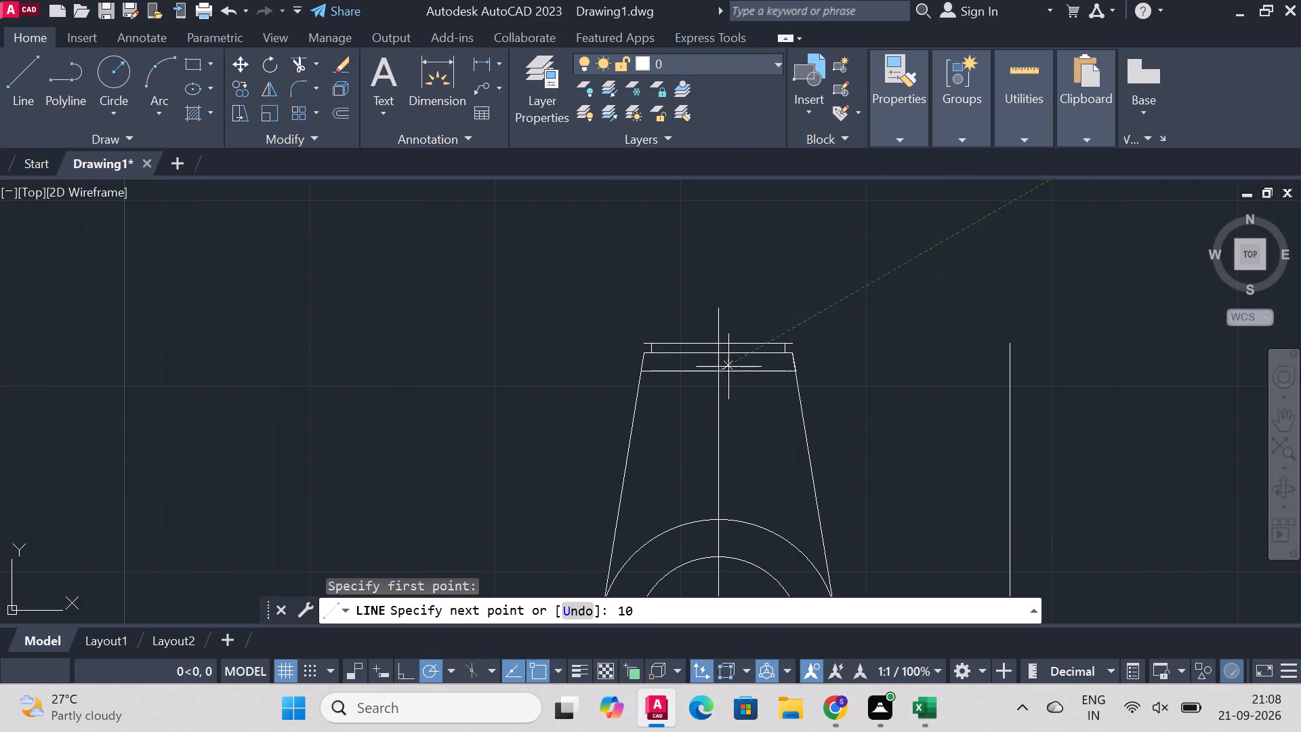
key("Return")
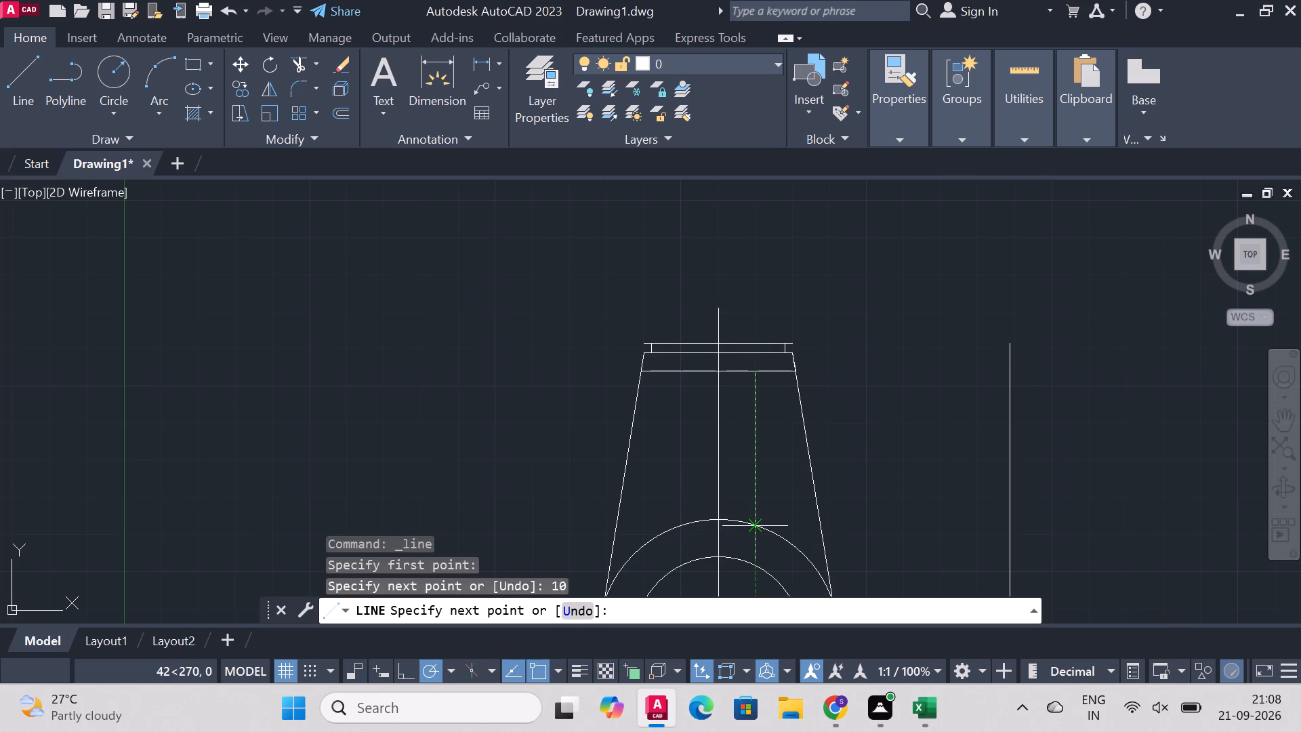
left_click(758, 523)
right_click(758, 523)
left_click(831, 259)
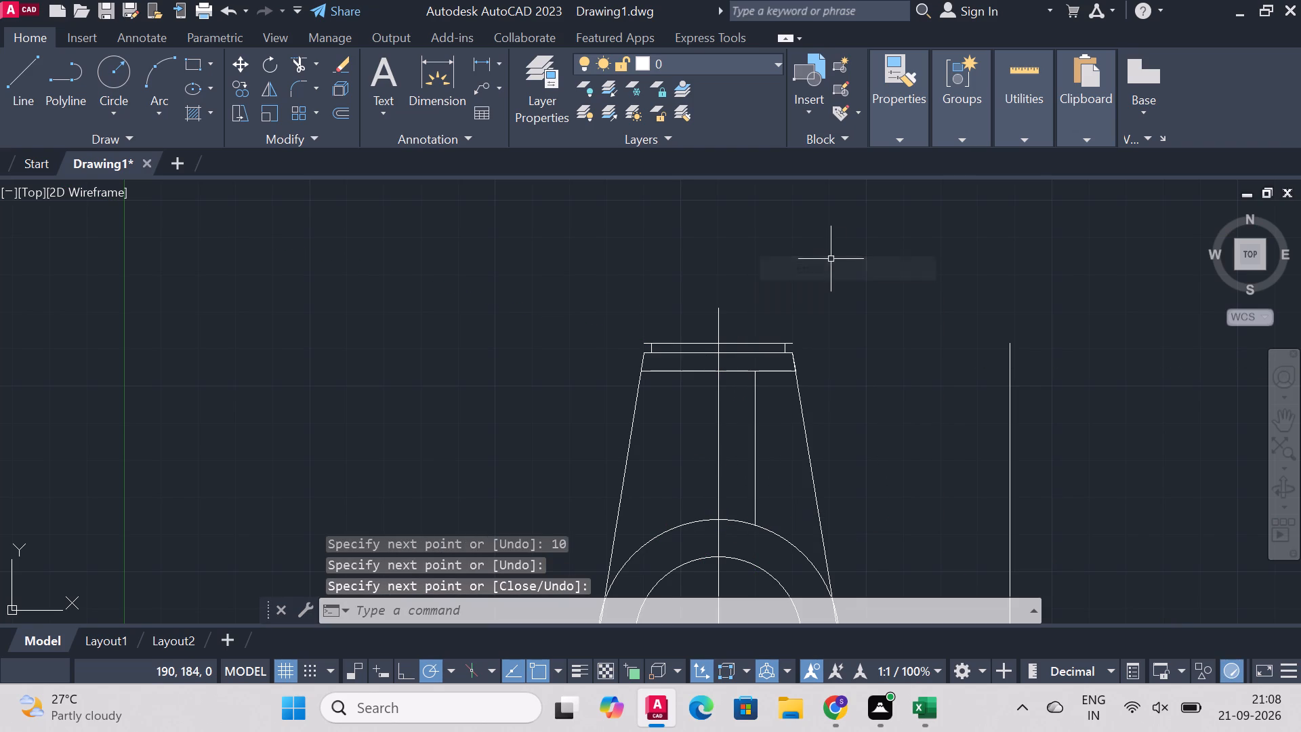
Trim the horizontal segment between the centreline and the new vertical line at the vertical line's upper end.
left_click(287, 57)
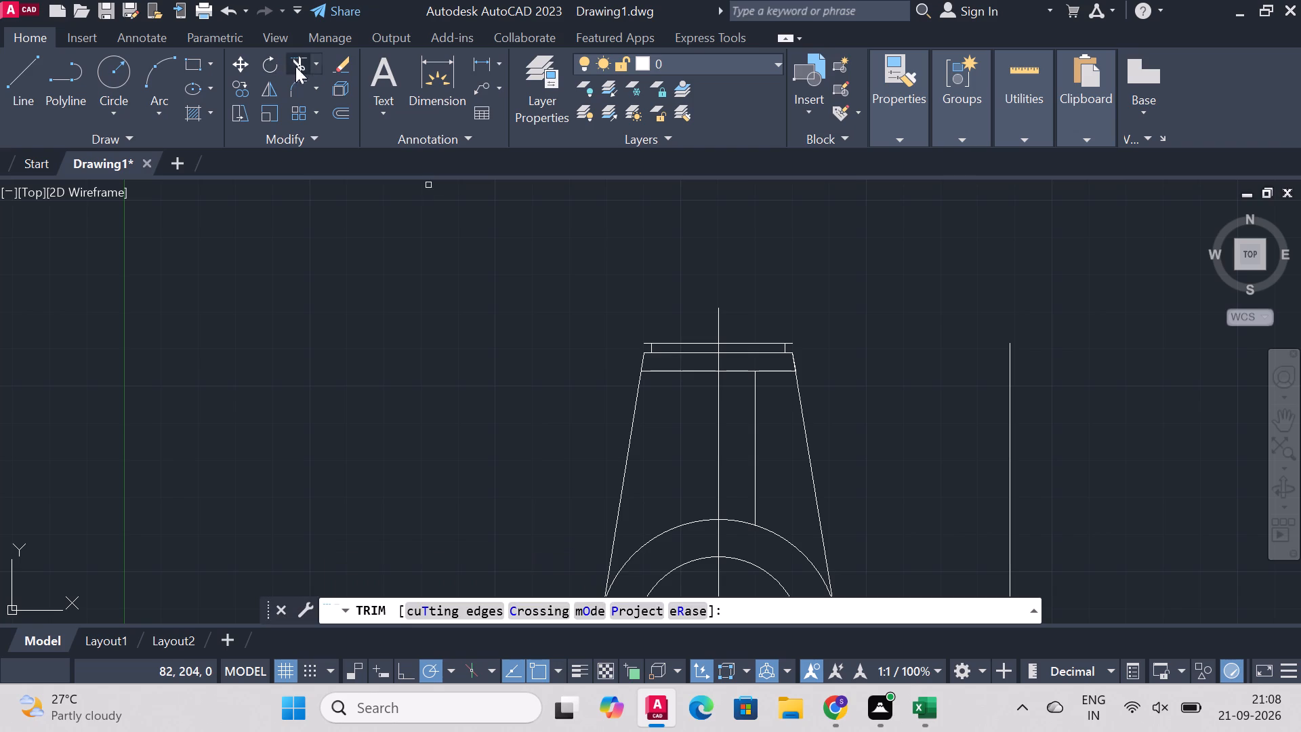
left_click(743, 373)
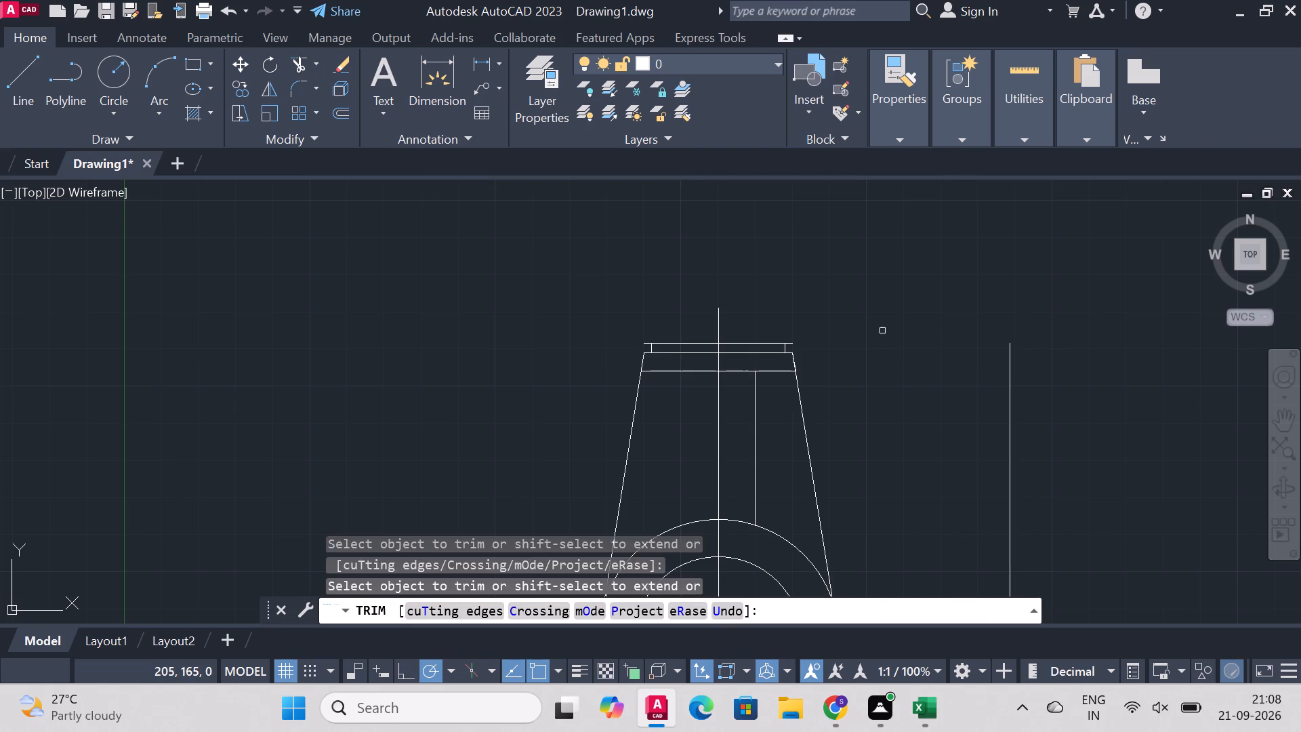
right_click(882, 331)
left_click(932, 336)
Draw a line from the centreline 10 left along the lower horizontal line, continuing vertically down to the outer circle.
left_click(28, 57)
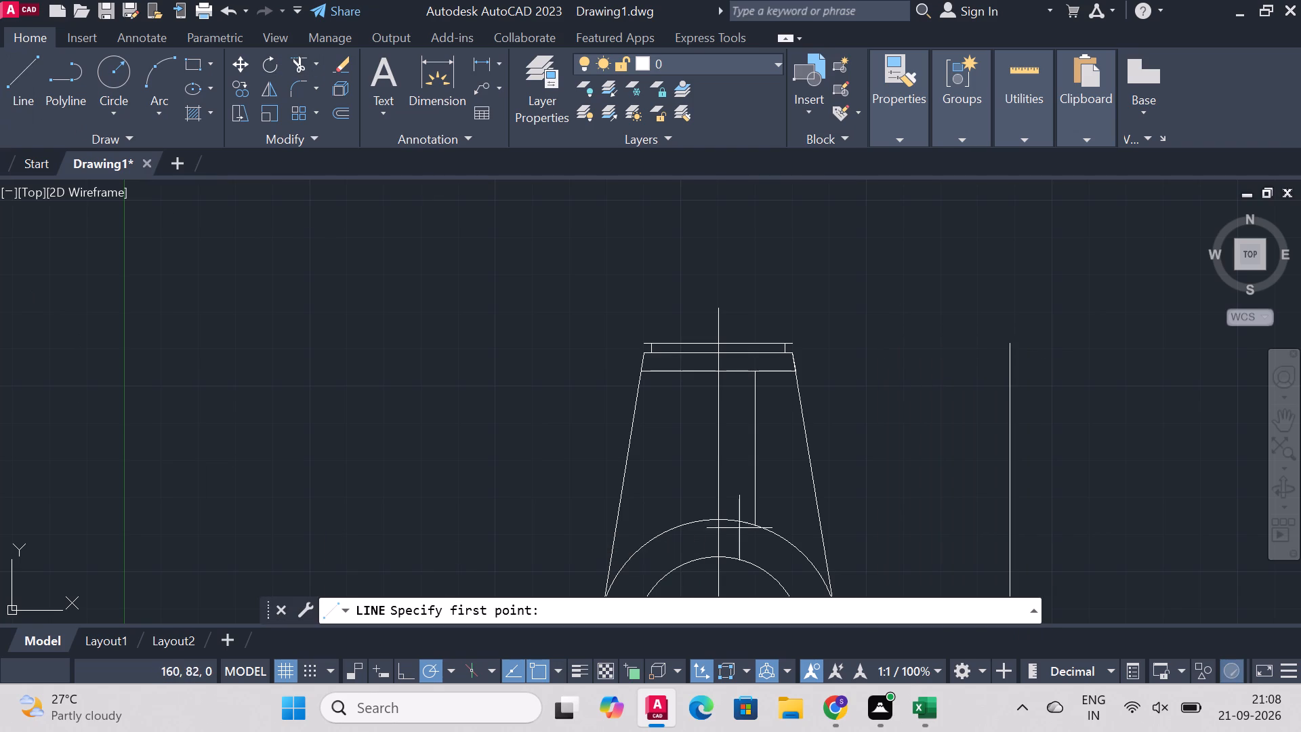
left_click(719, 378)
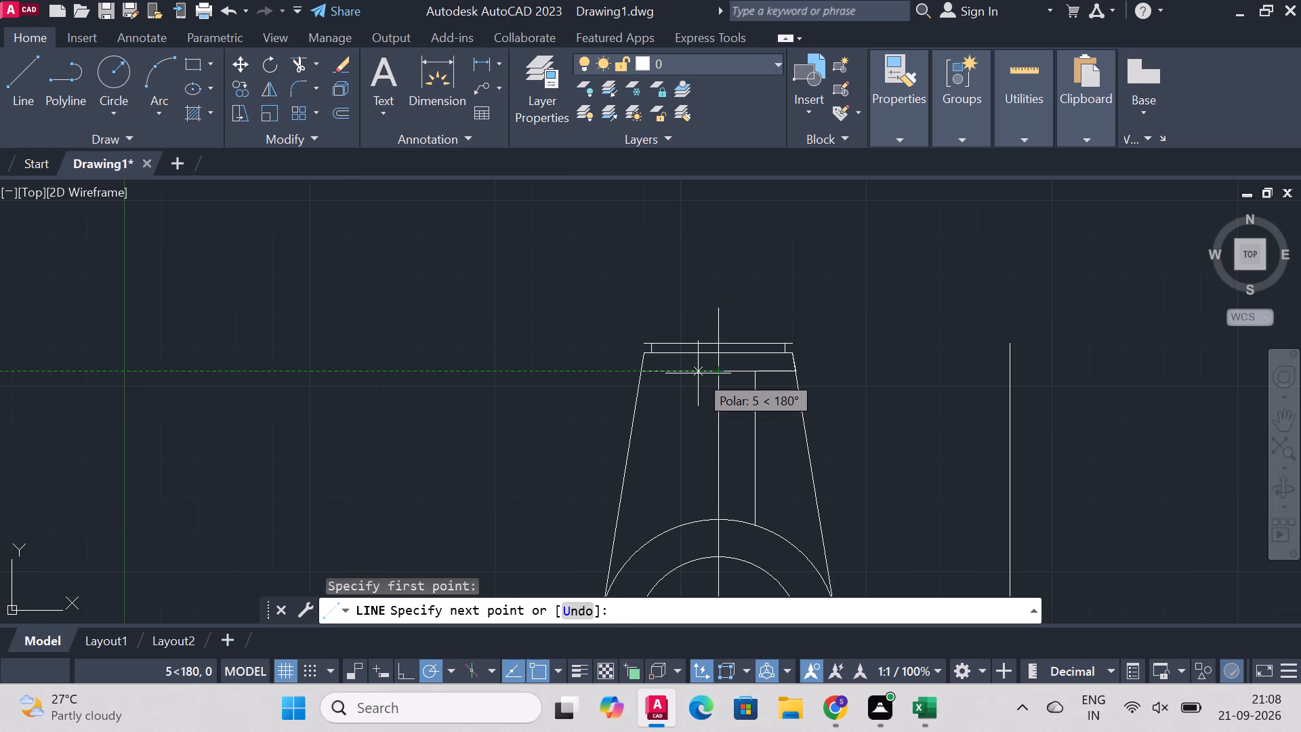
key("1")
key("0")
key("Return")
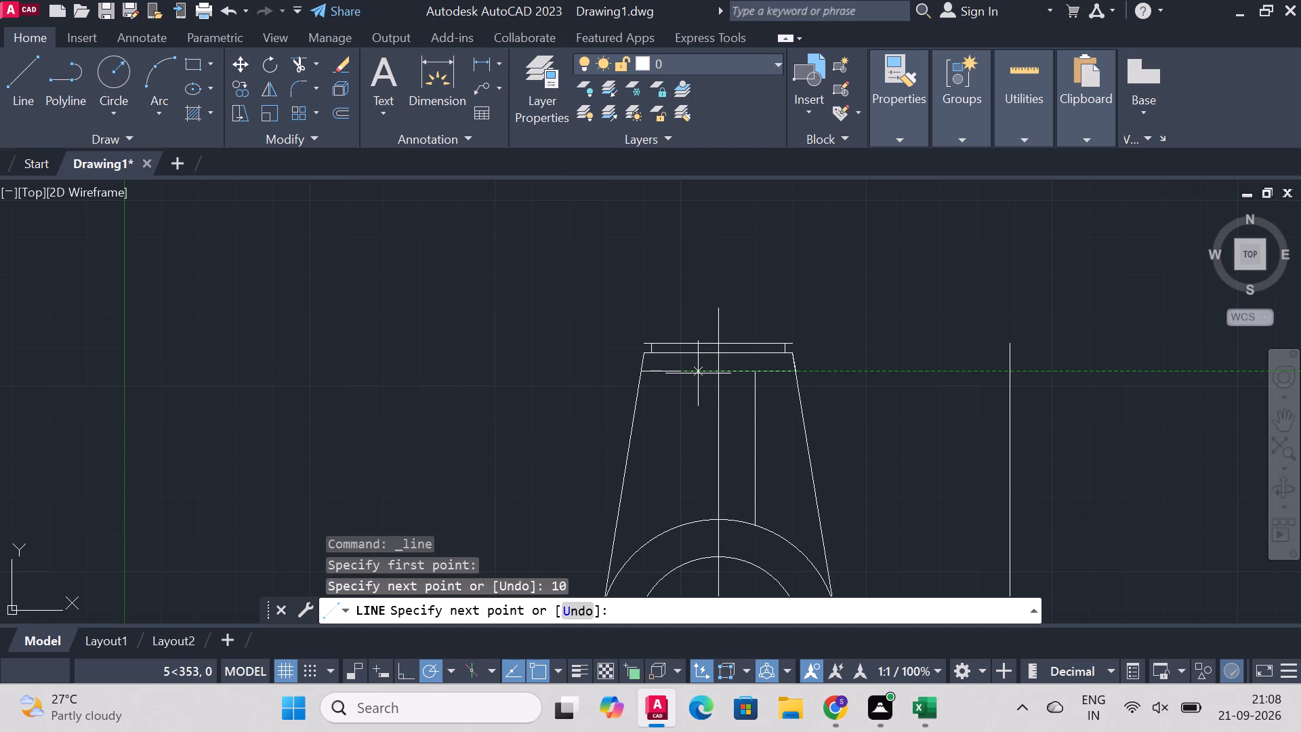
left_click(675, 522)
right_click(675, 522)
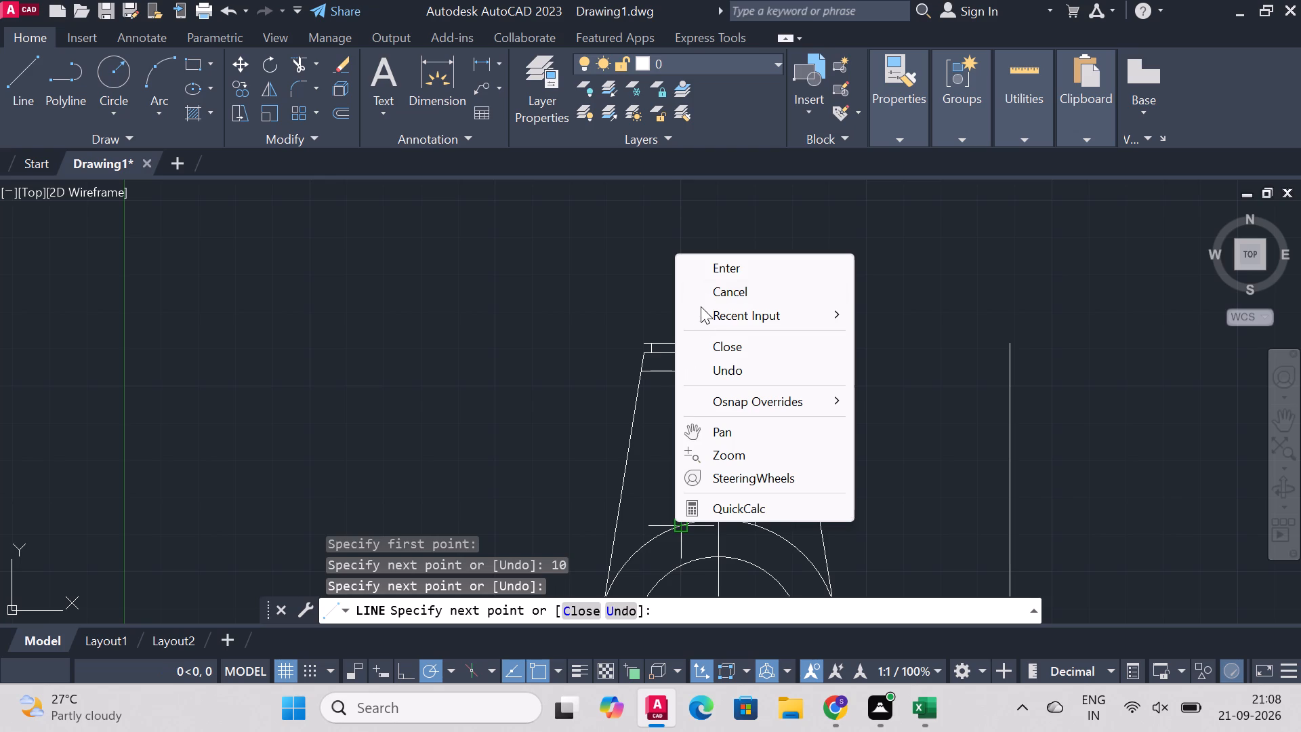
left_click(711, 277)
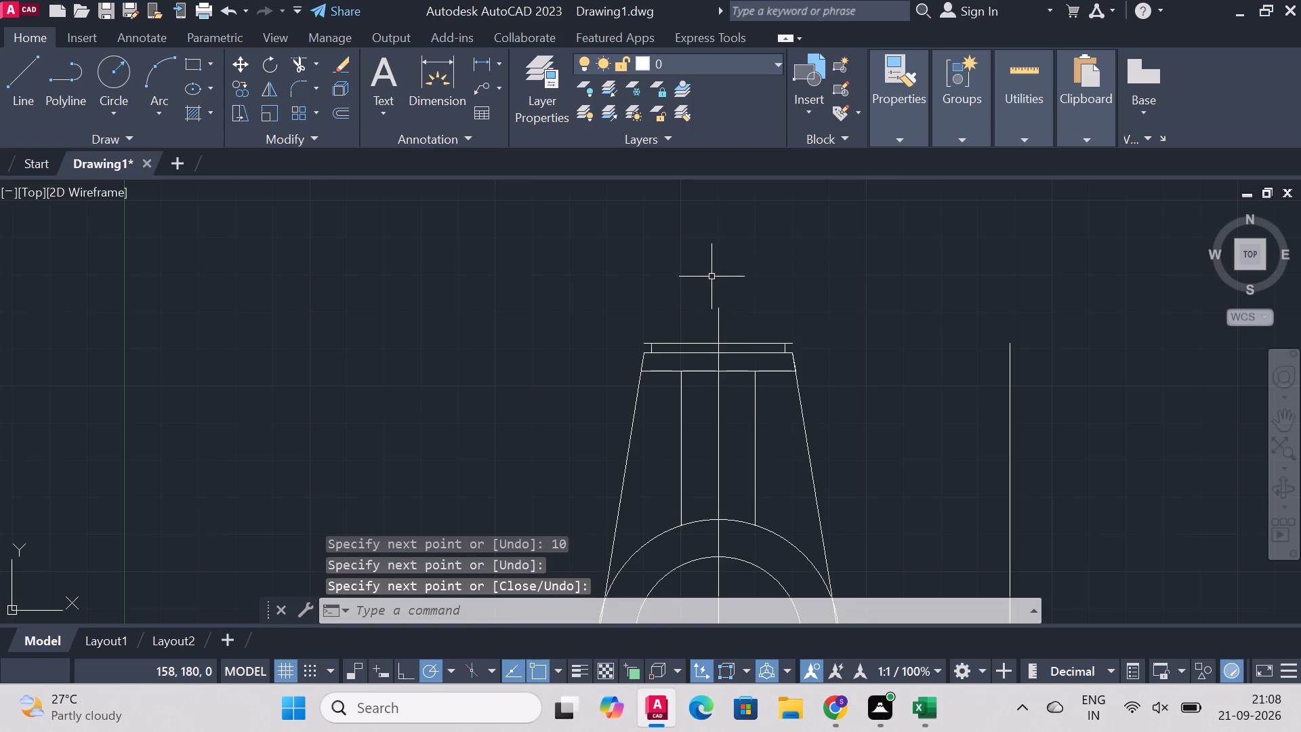
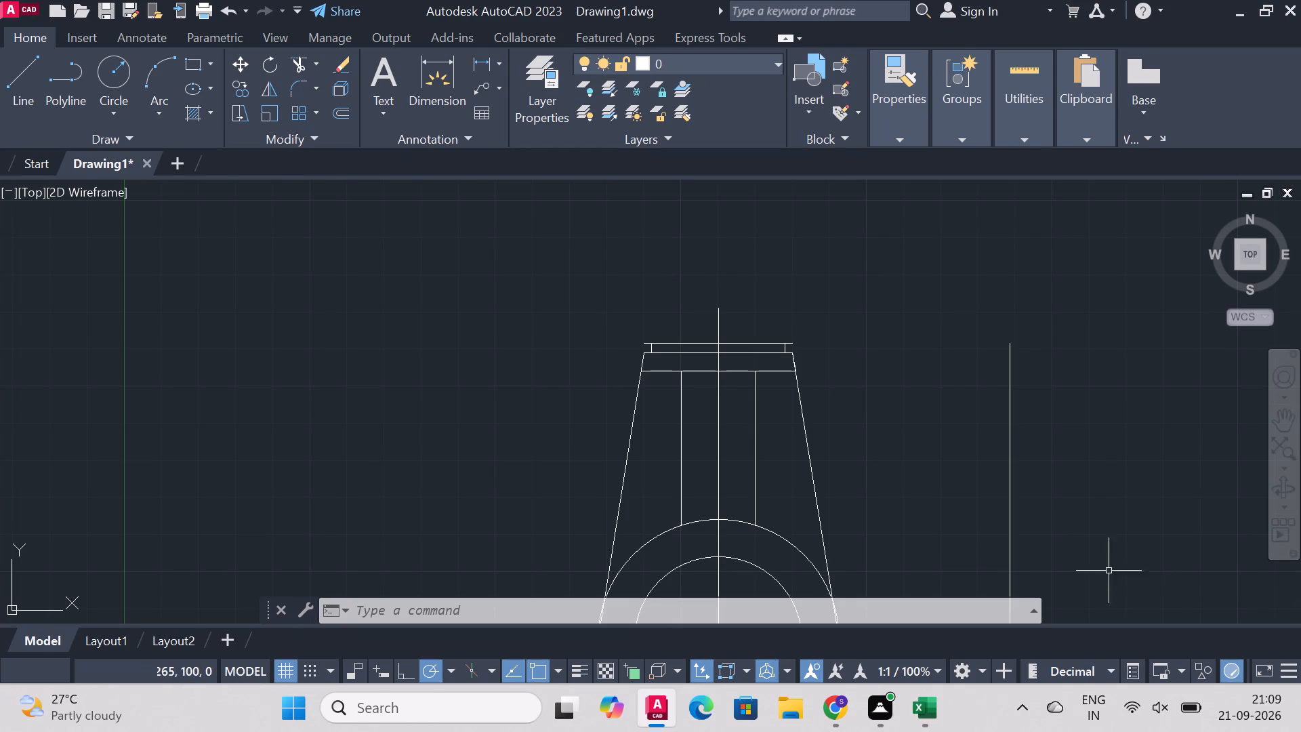
Fillet the right vertical web line into the horizontal line under the rim, toward the right slanted side, with radius 10.
scroll(829, 492, "down", 2)
scroll(829, 536, "up", 2)
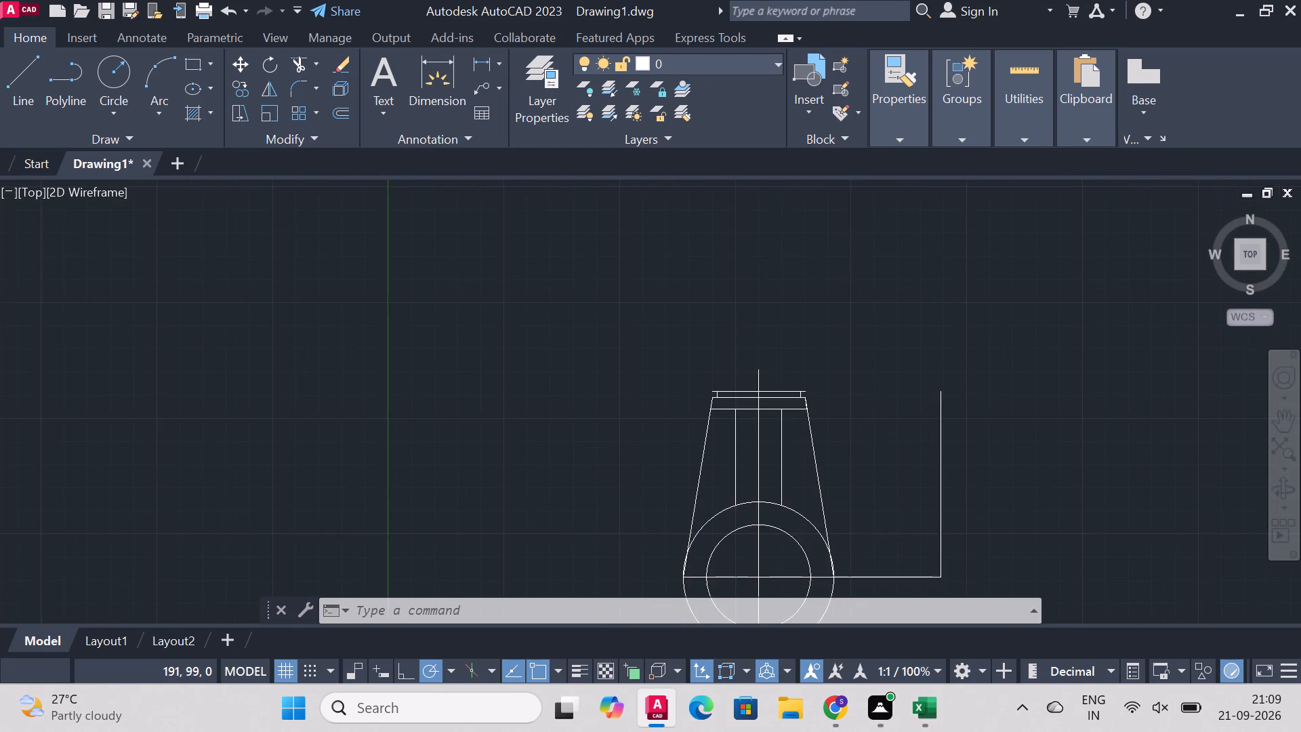
left_click(304, 92)
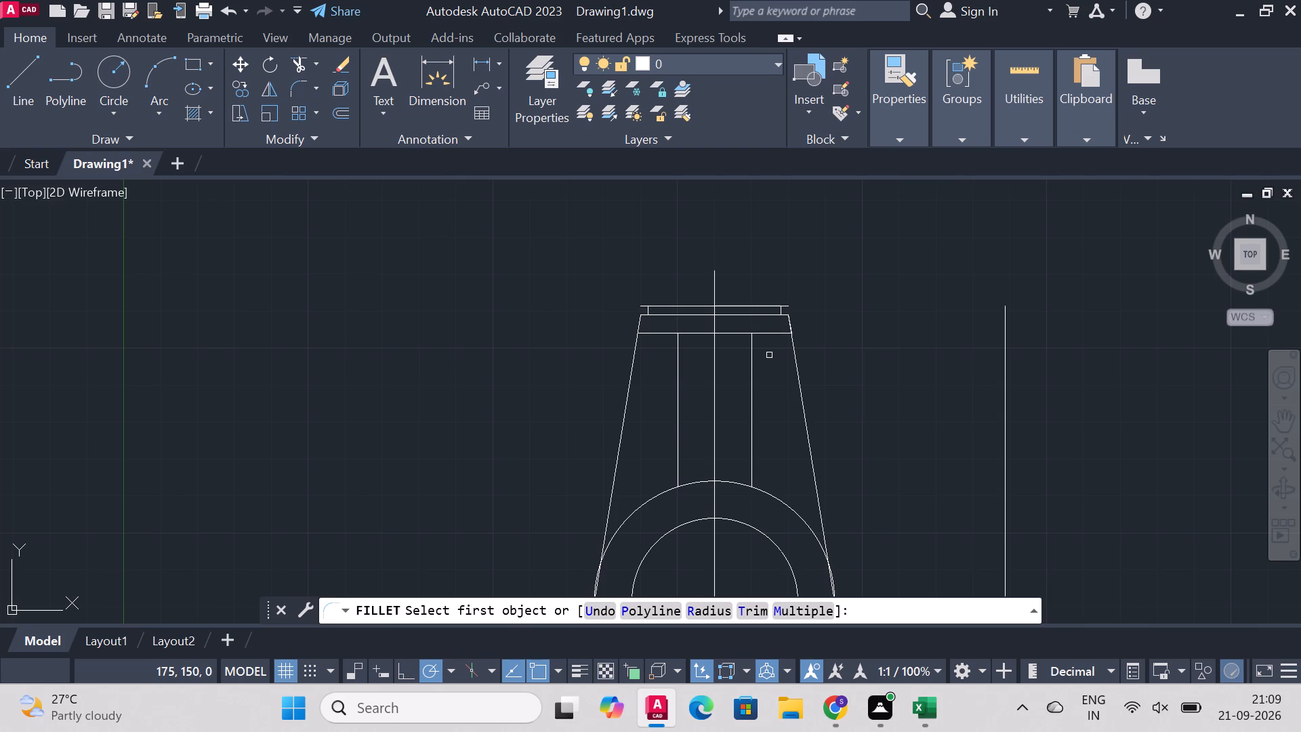
left_click(751, 363)
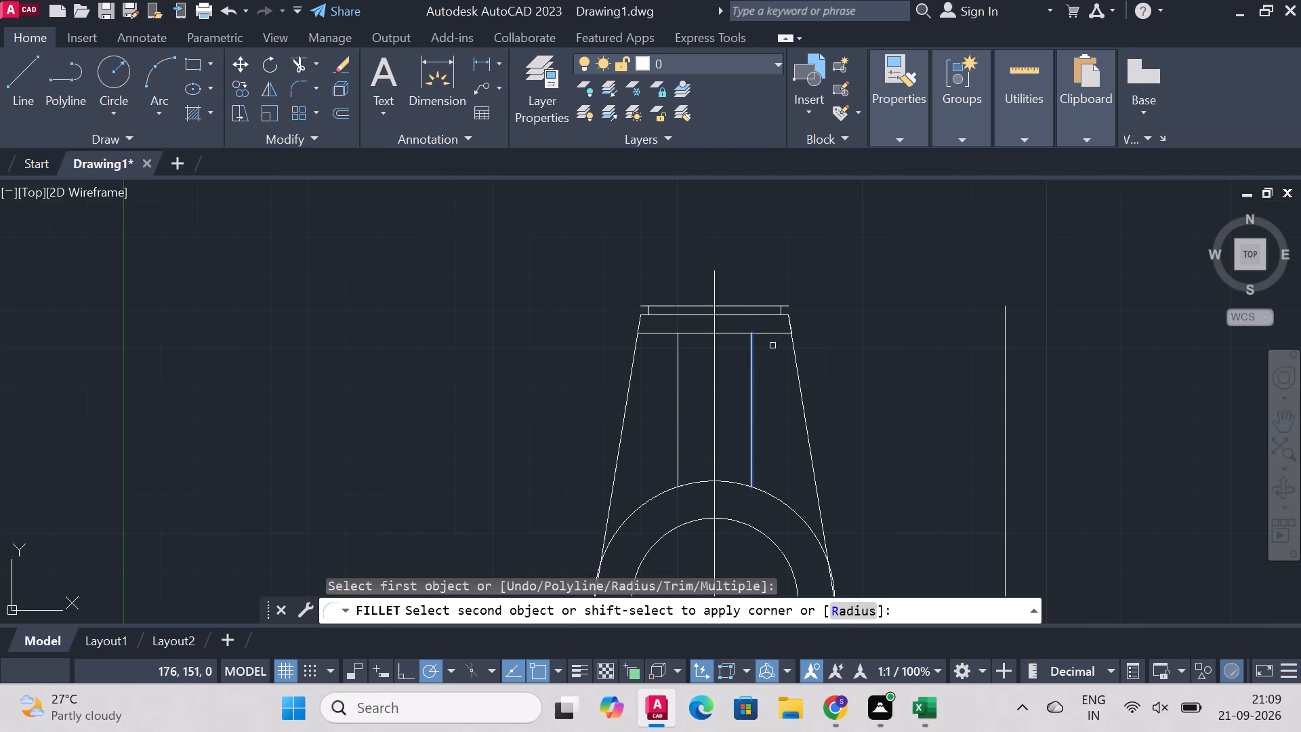
key("r")
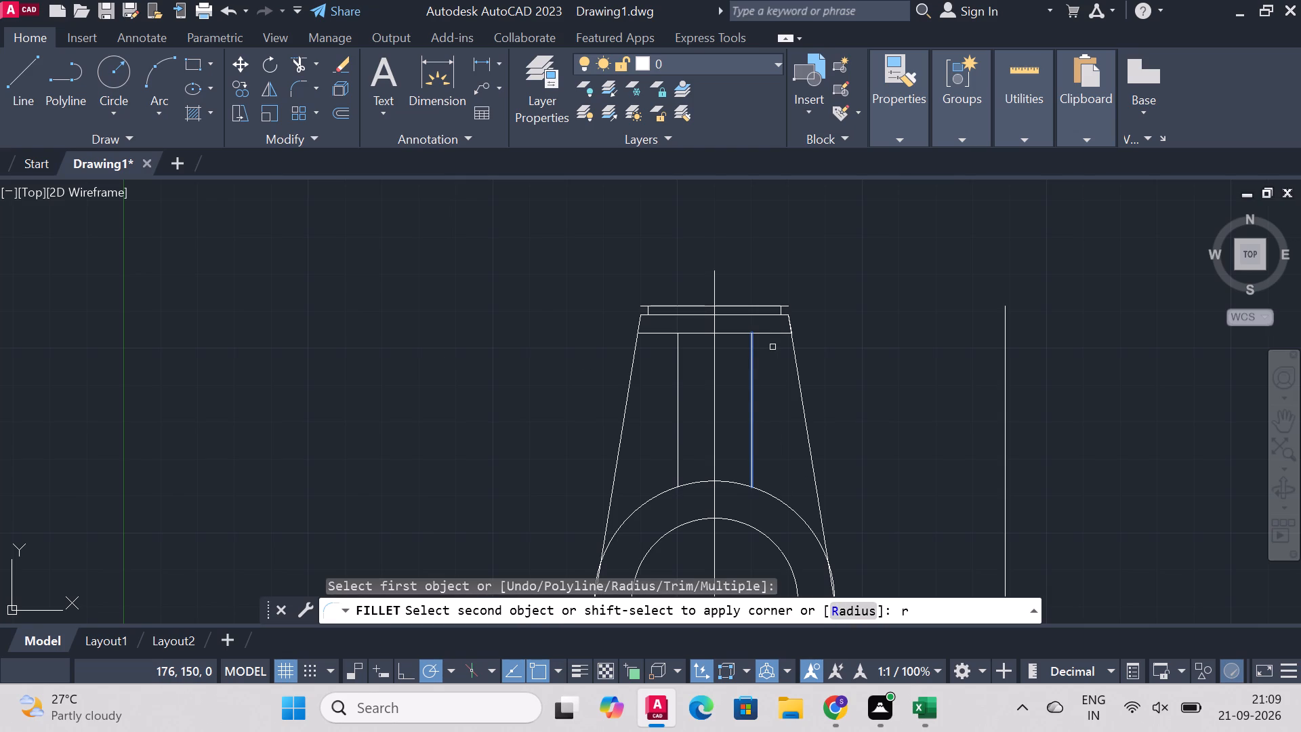
key("Return")
key("1")
key("0")
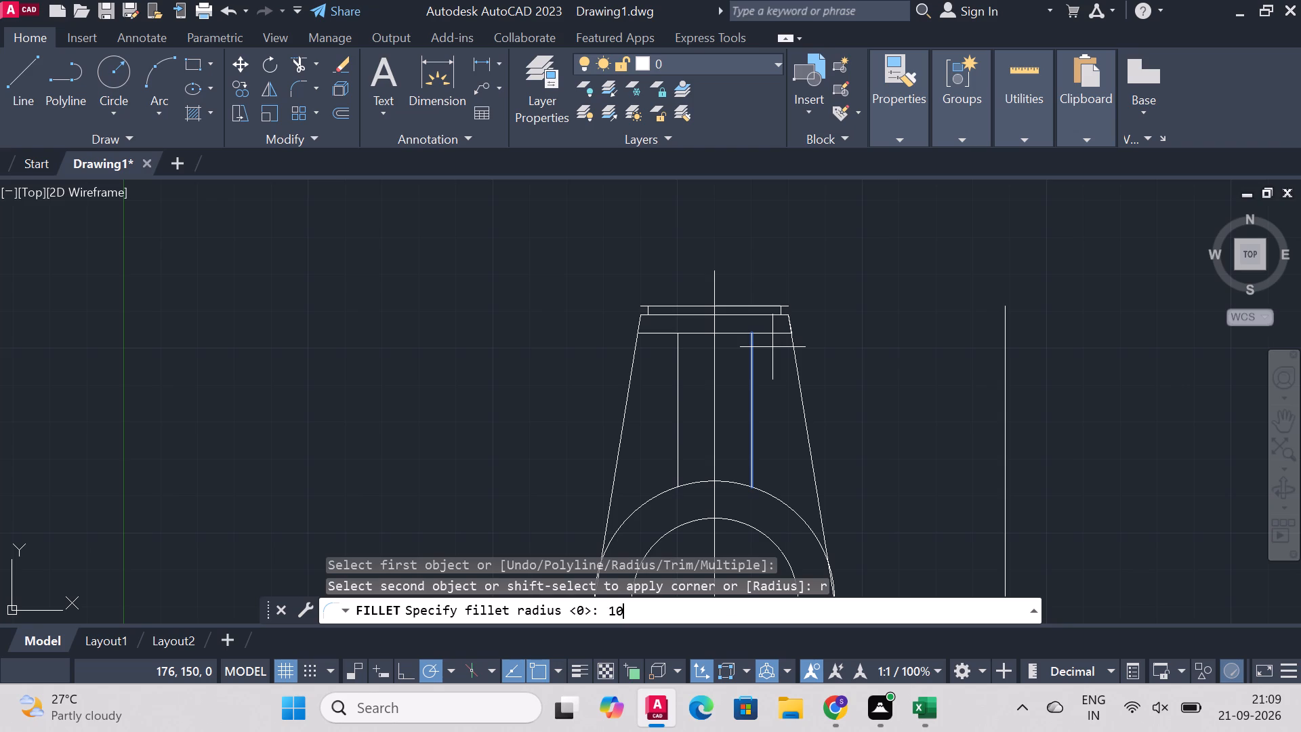
key("Return")
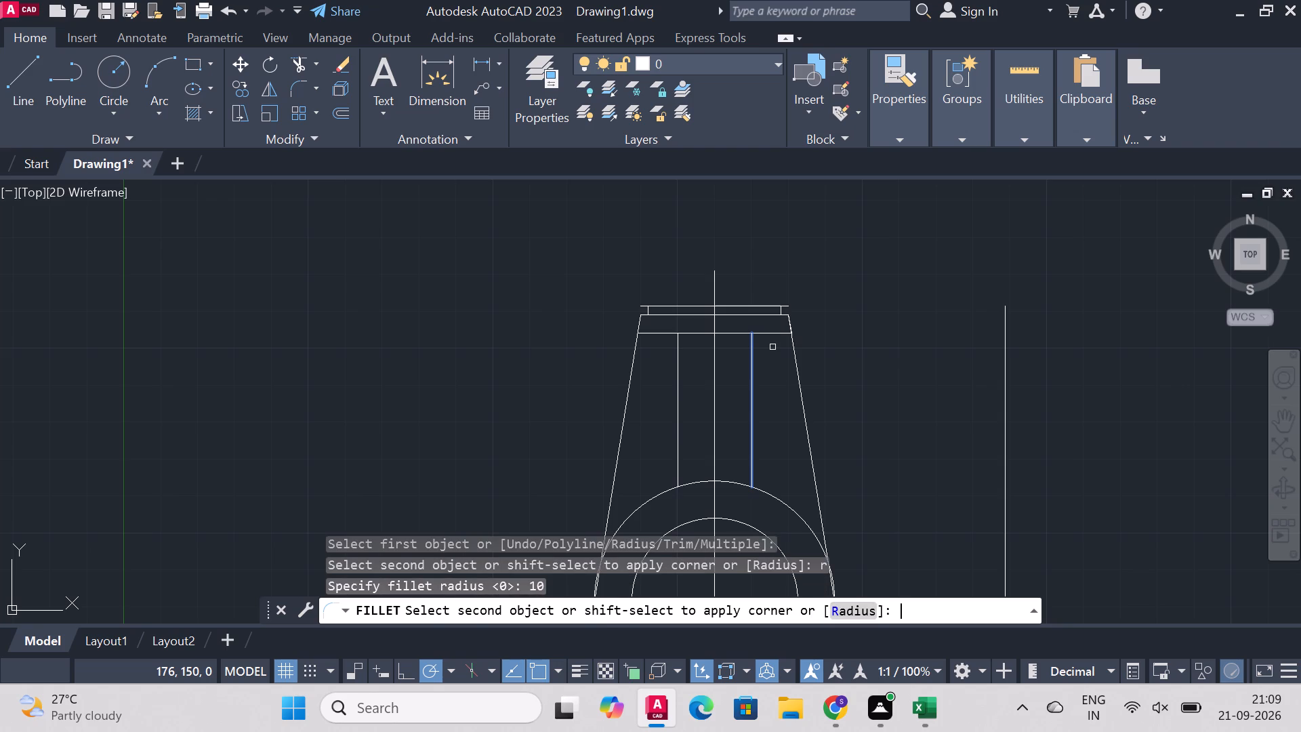
left_click(771, 332)
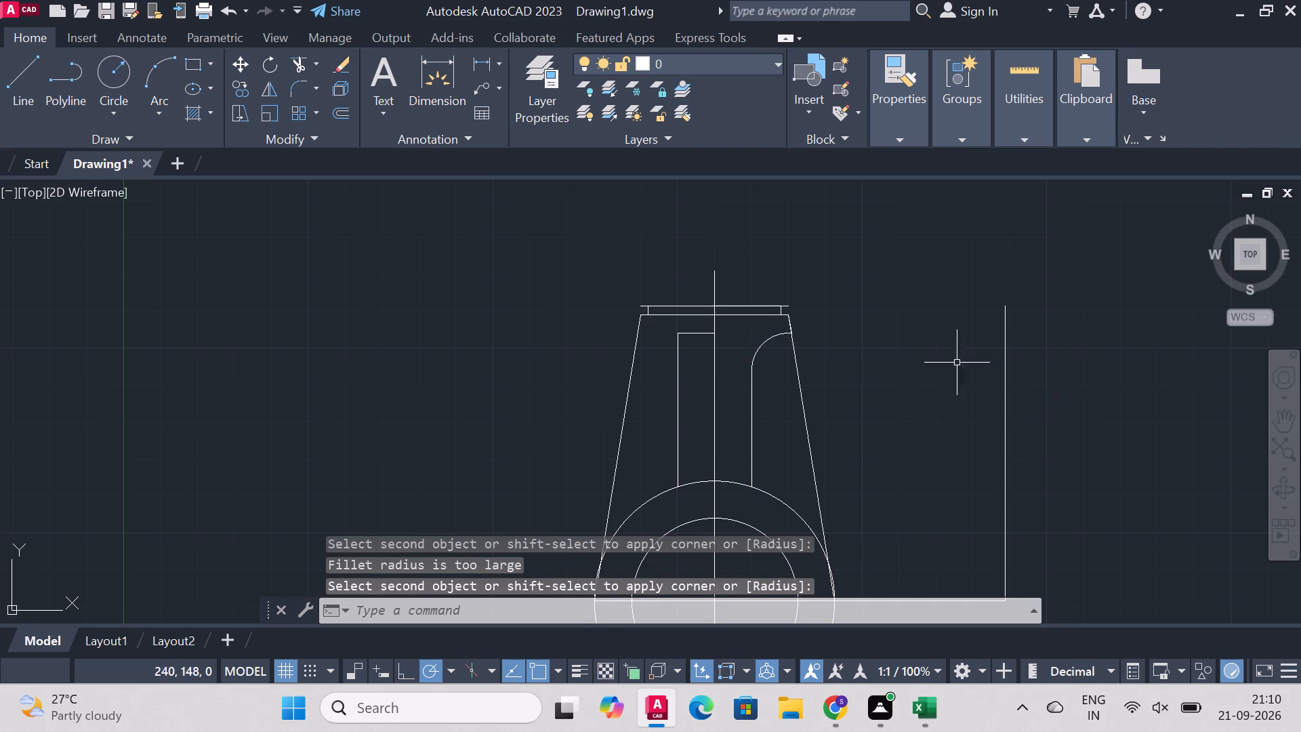
Draw a horizontal line from the upper end of the left vertical web line to the left slanted side.
left_click(0, 85)
left_click(9, 71)
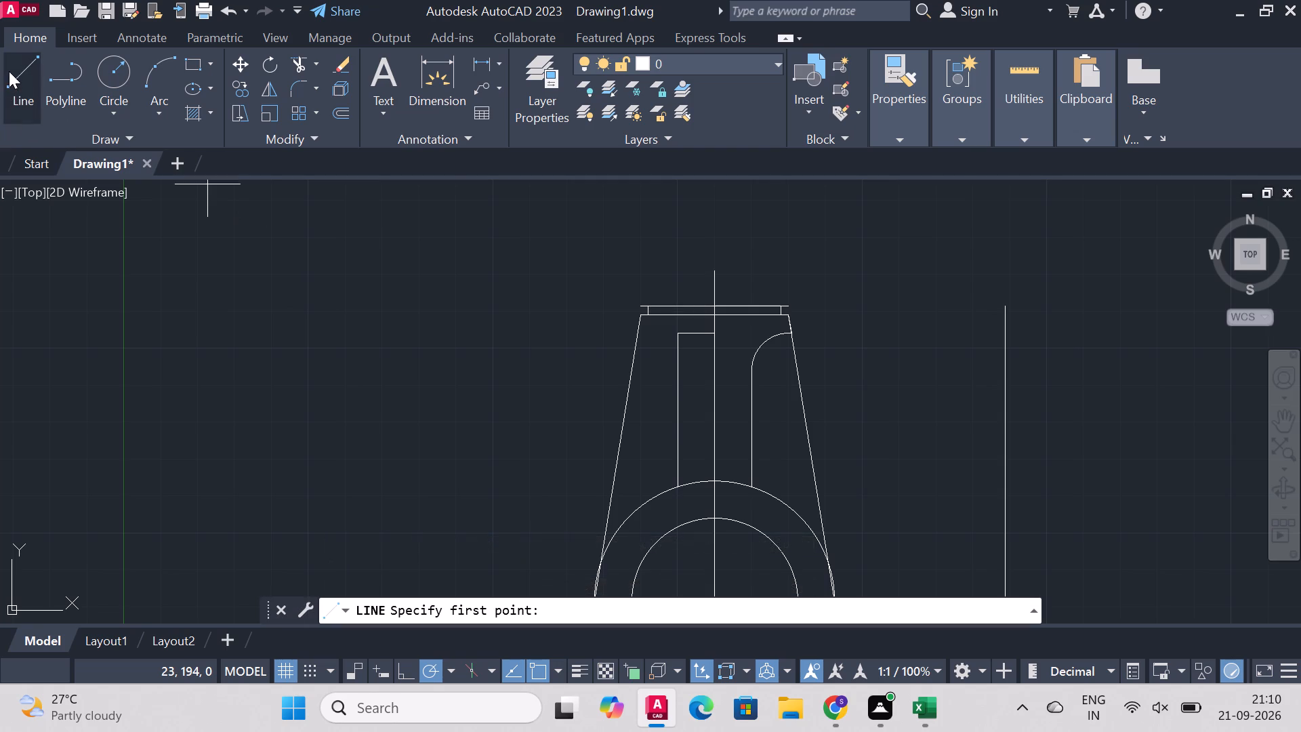
scroll(366, 298, "up", 1)
scroll(618, 364, "down", 2)
scroll(739, 397, "up", 2)
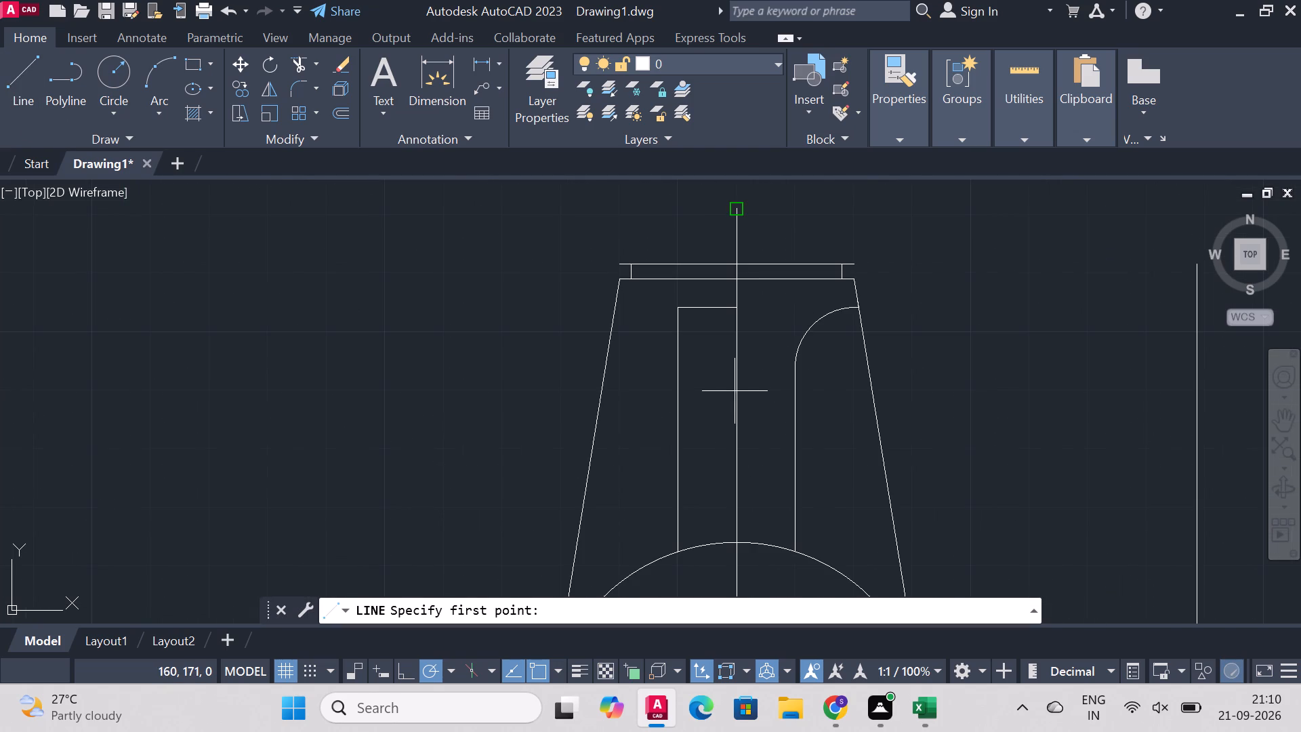
left_click(672, 310)
left_click(613, 308)
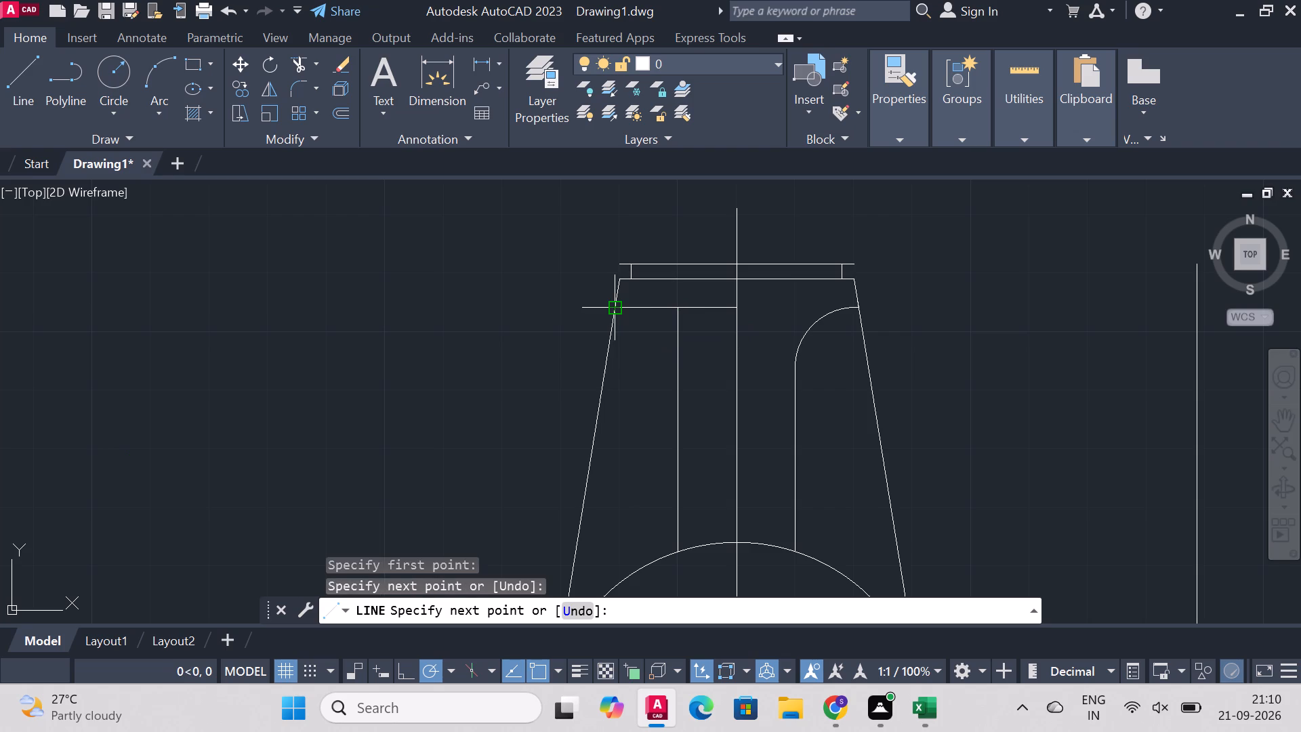
right_click(613, 308)
left_click(665, 318)
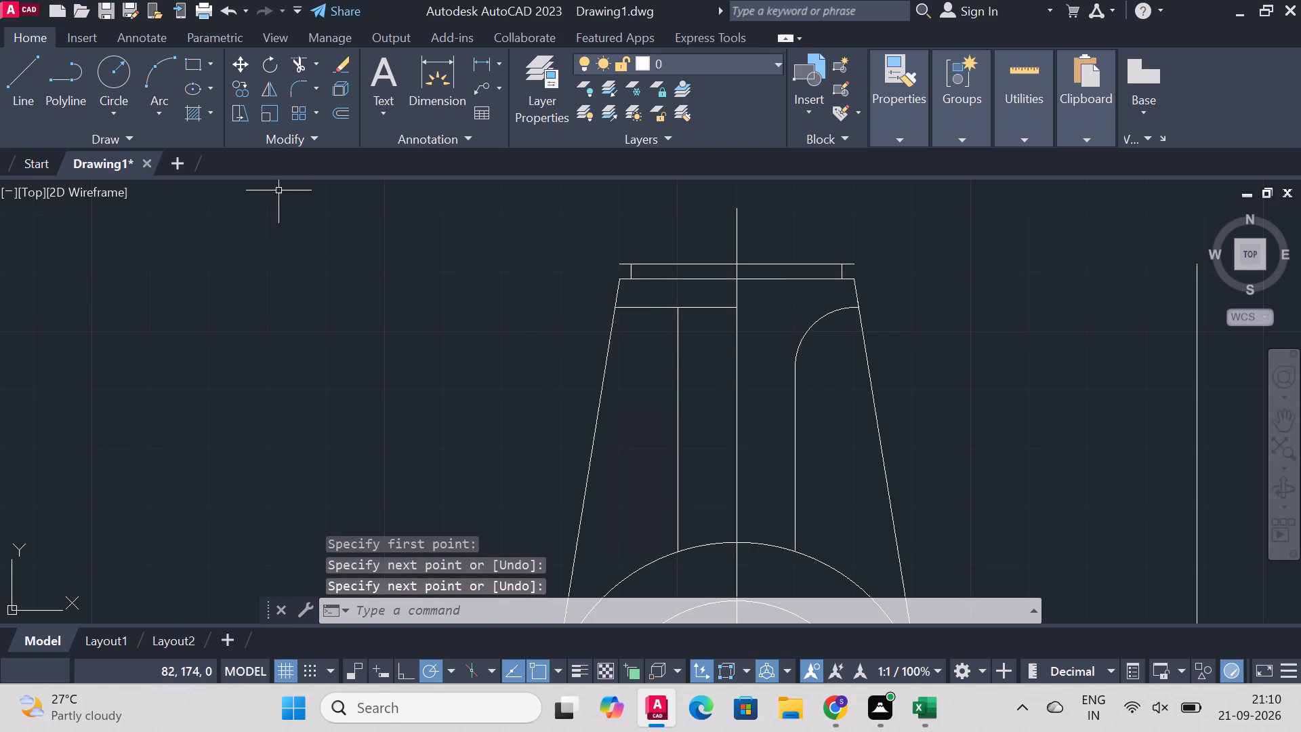
Fillet the new horizontal line with the left vertical web line at radius 10.
left_click(294, 83)
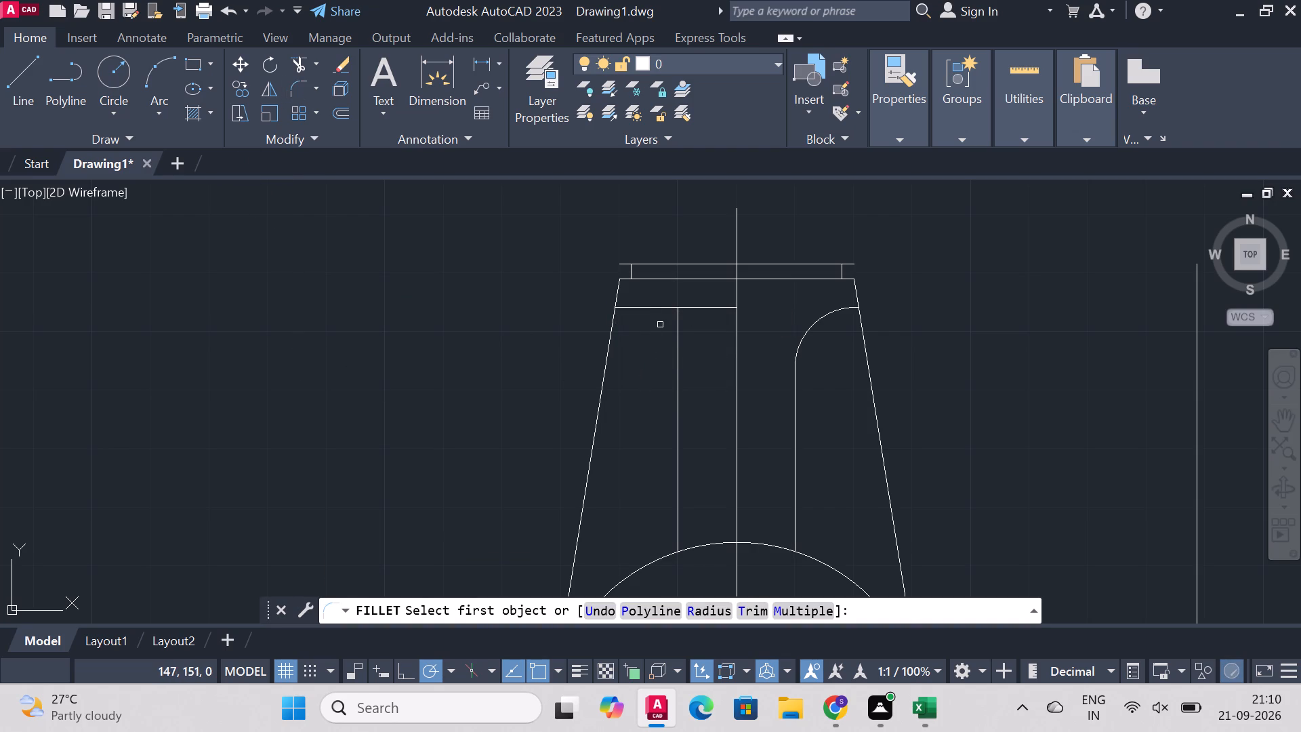
left_click(669, 308)
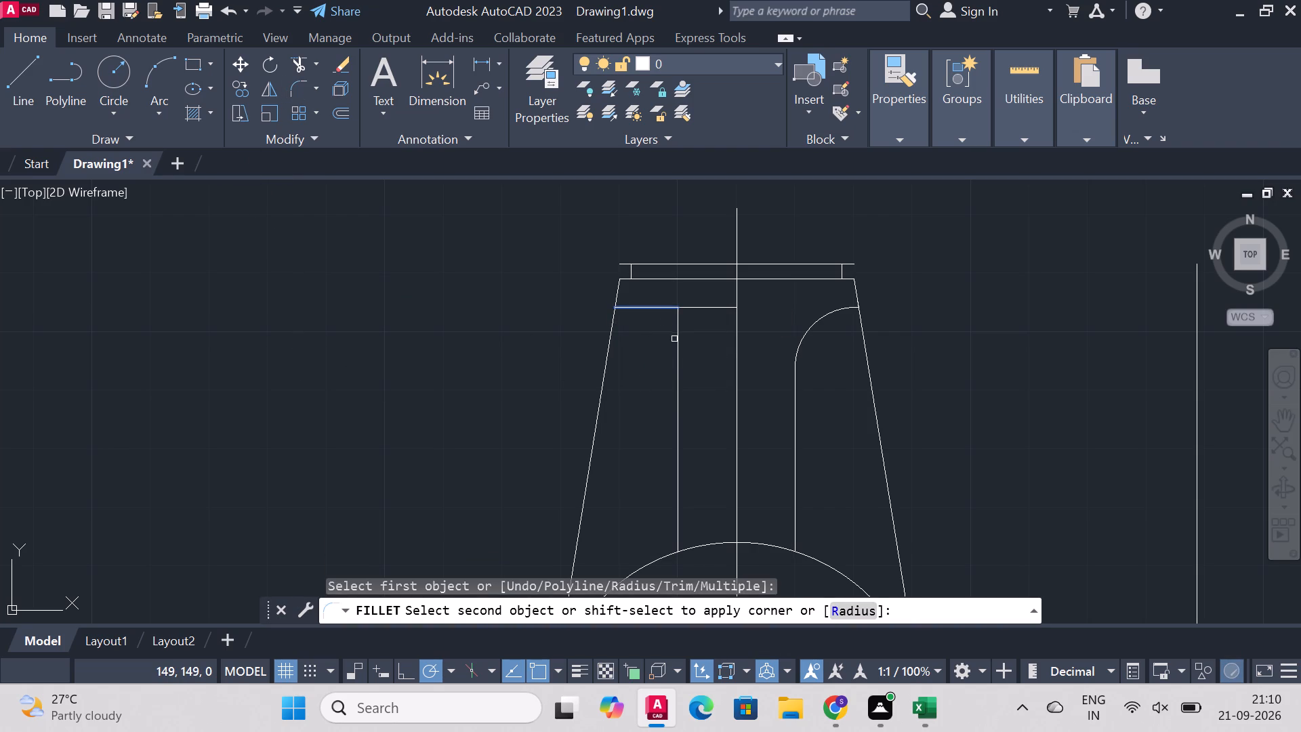
left_click(678, 338)
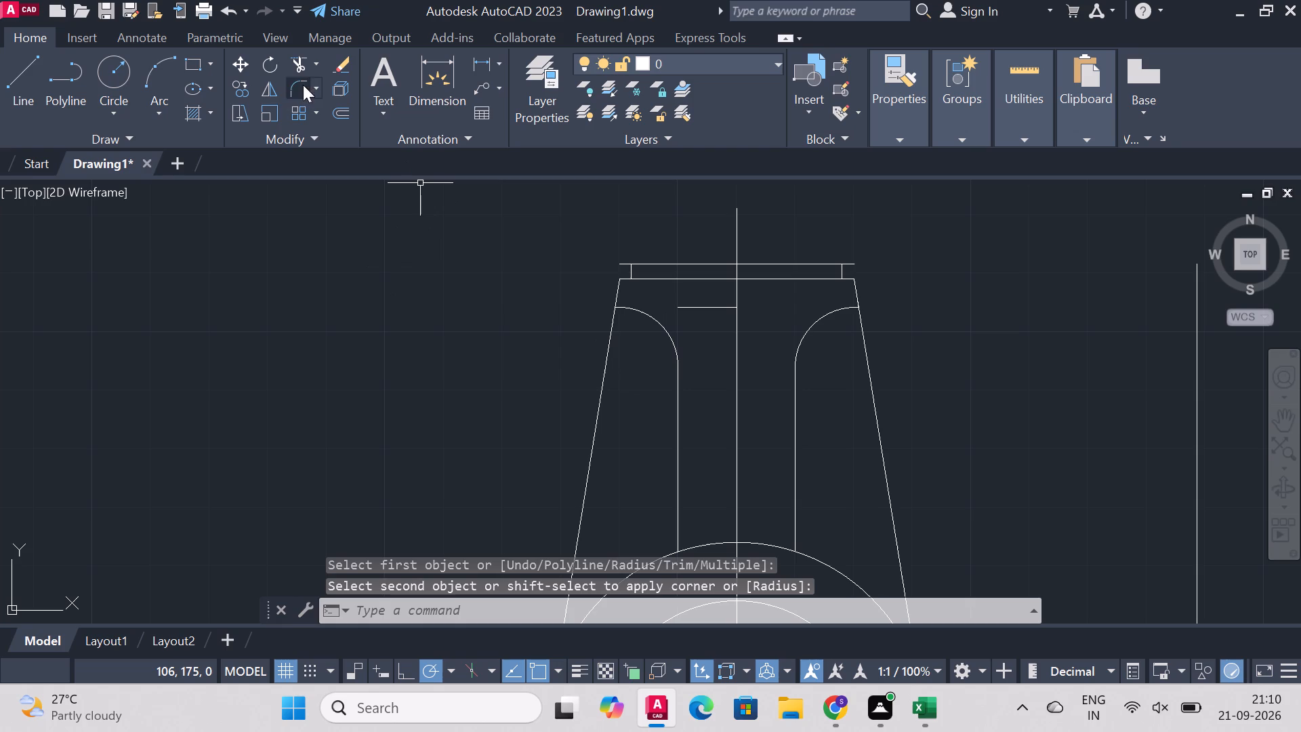
Trim away the leftover horizontal segment between the left web line's former corner and the centreline.
left_click(288, 64)
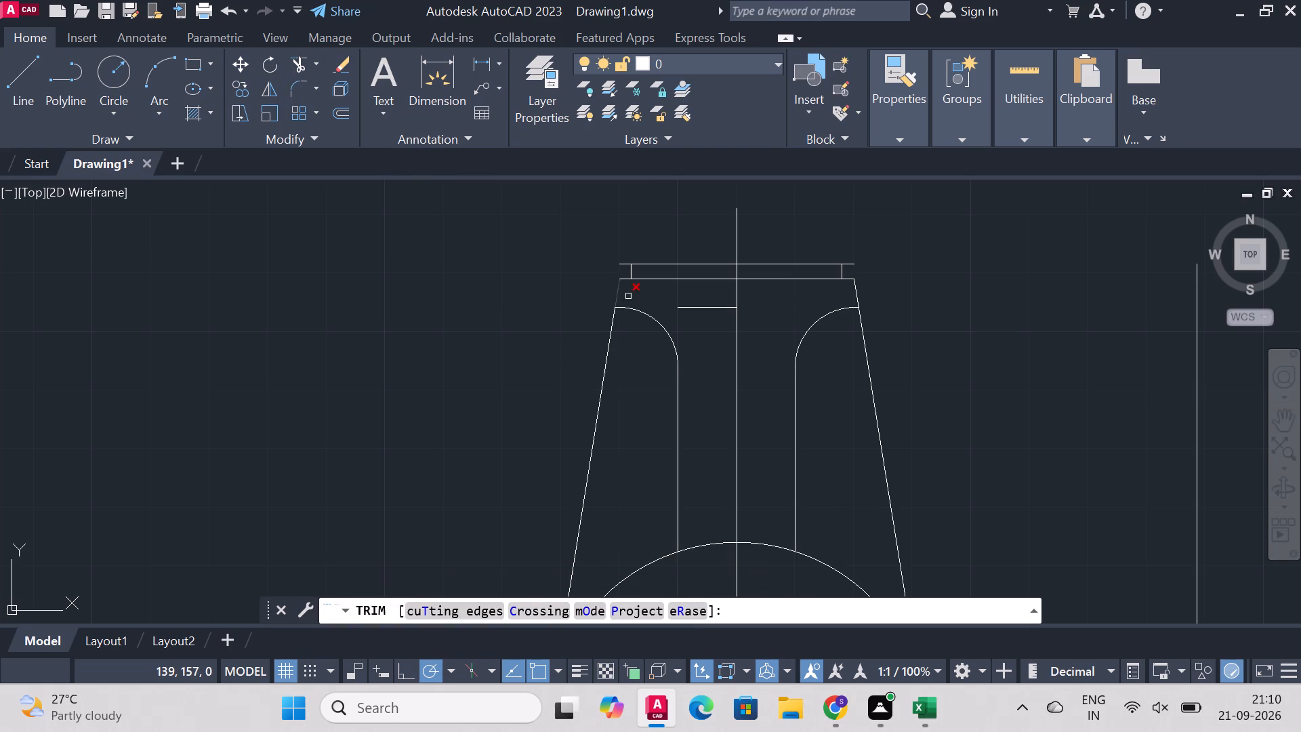
left_click(694, 306)
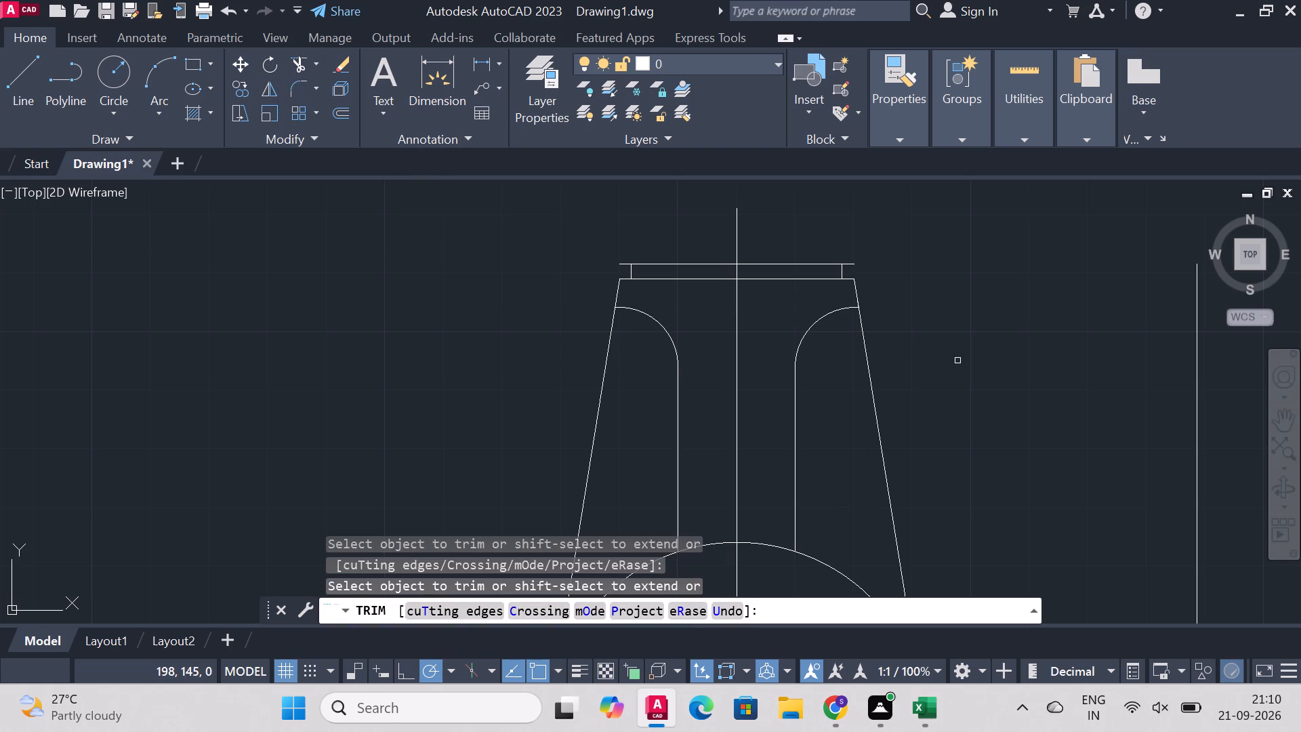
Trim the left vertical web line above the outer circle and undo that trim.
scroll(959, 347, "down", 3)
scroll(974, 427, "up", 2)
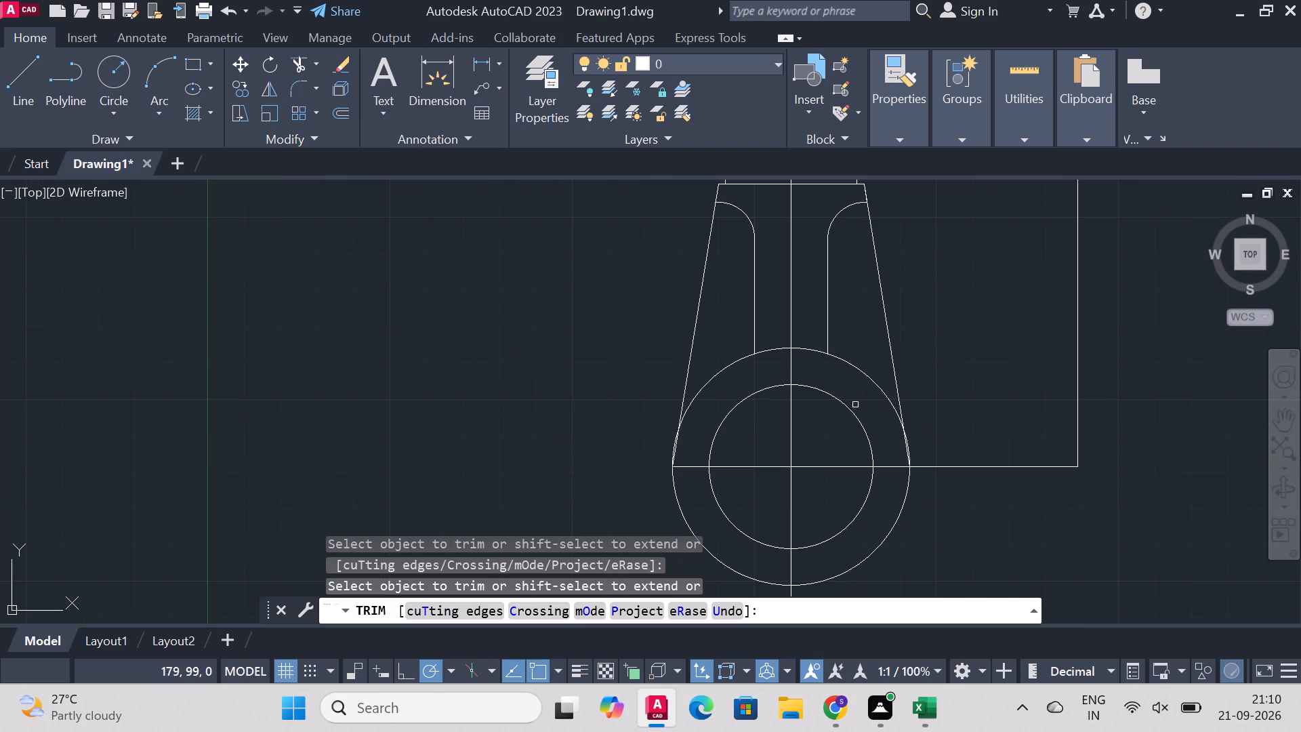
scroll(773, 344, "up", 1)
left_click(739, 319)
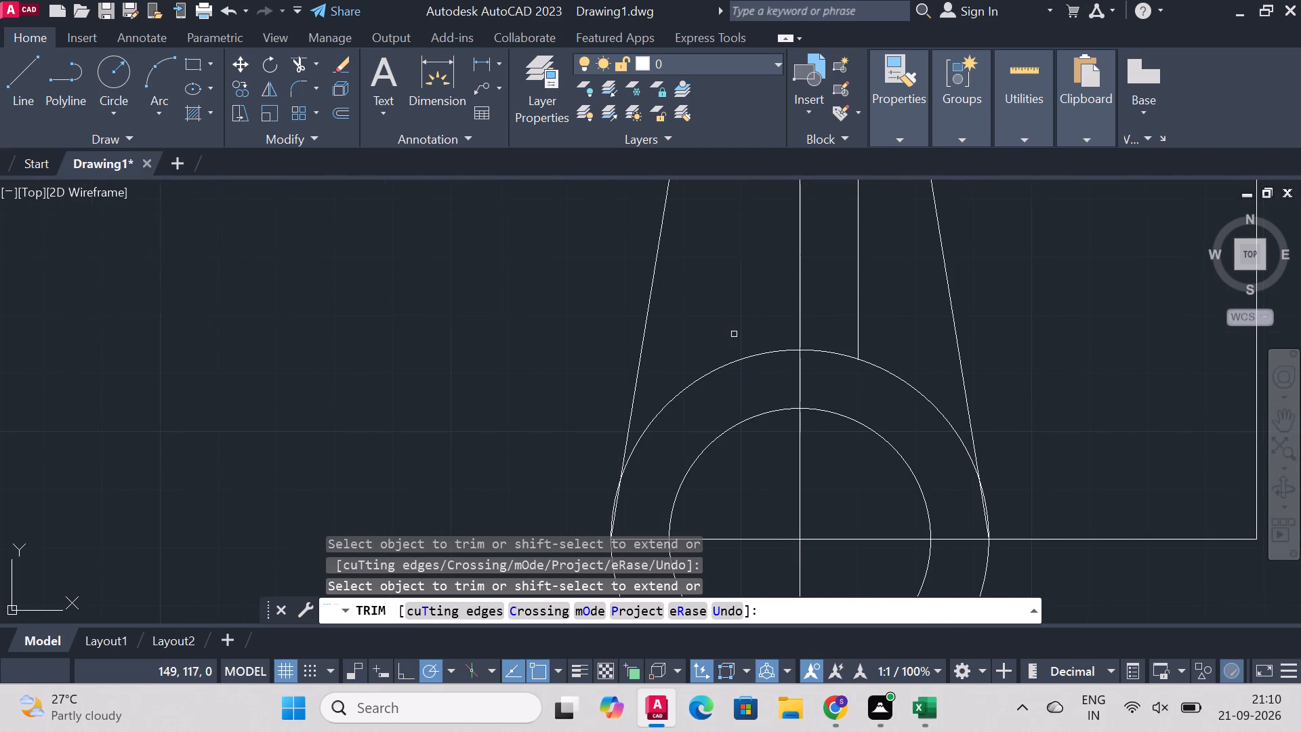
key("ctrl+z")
Fillet the lower end of the left vertical web line into the outer circle with radius 10.
scroll(749, 350, "down", 3)
scroll(777, 473, "up", 2)
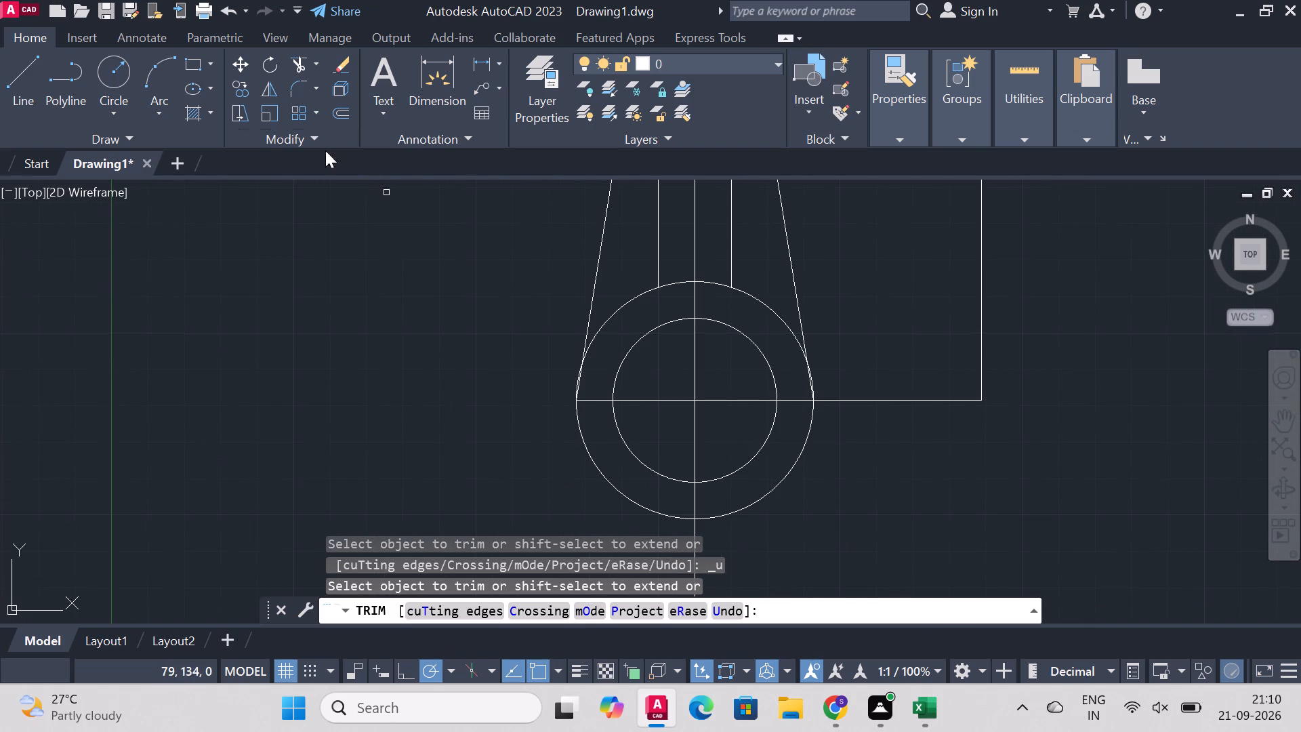
left_click(289, 84)
scroll(739, 319, "down", 2)
scroll(735, 300, "up", 2)
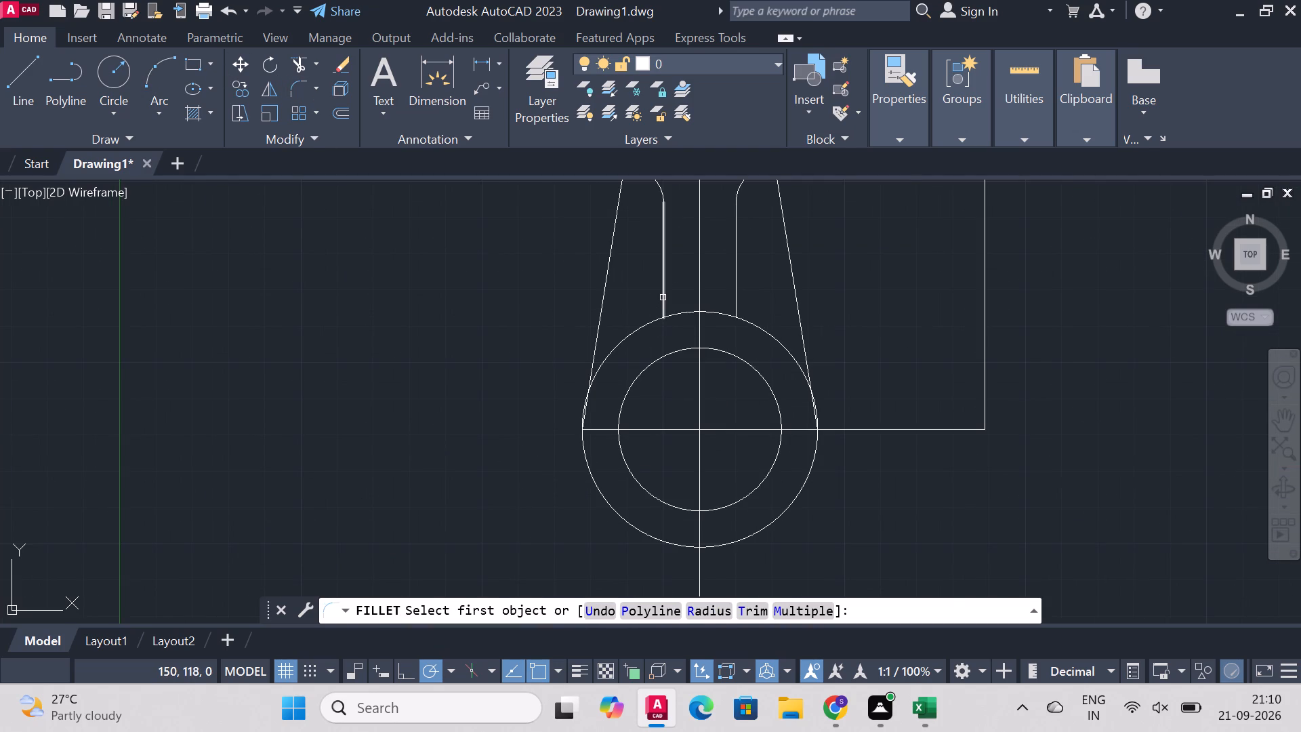
left_click(663, 298)
left_click(651, 323)
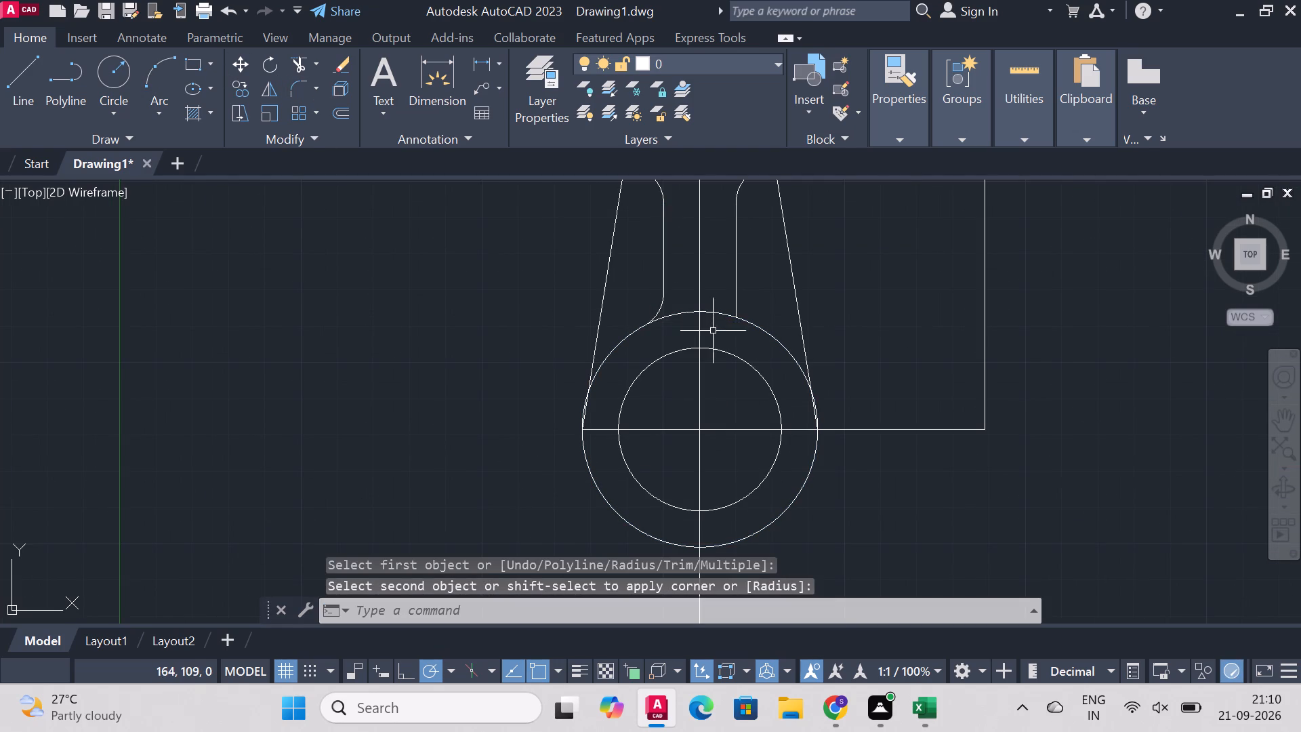
Fillet the lower end of the right vertical web line into the outer circle with radius 10.
right_click(1031, 310)
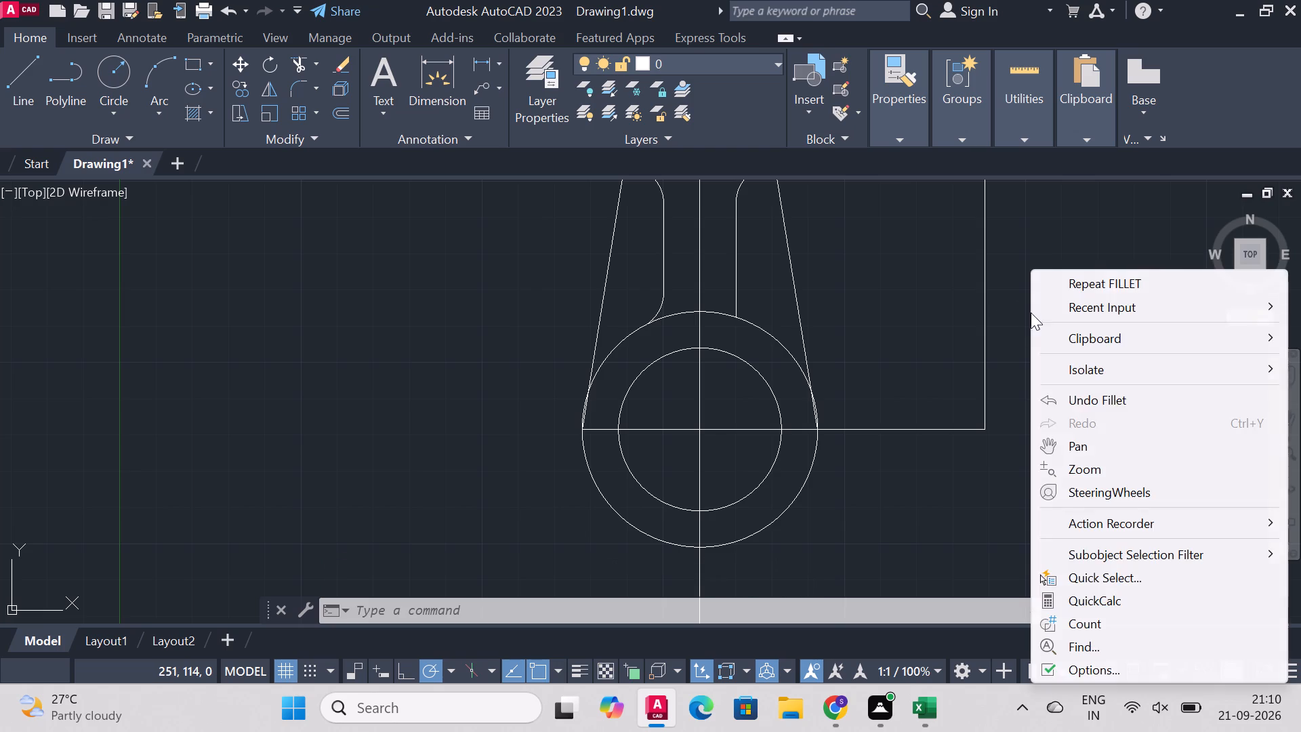
left_click(1102, 281)
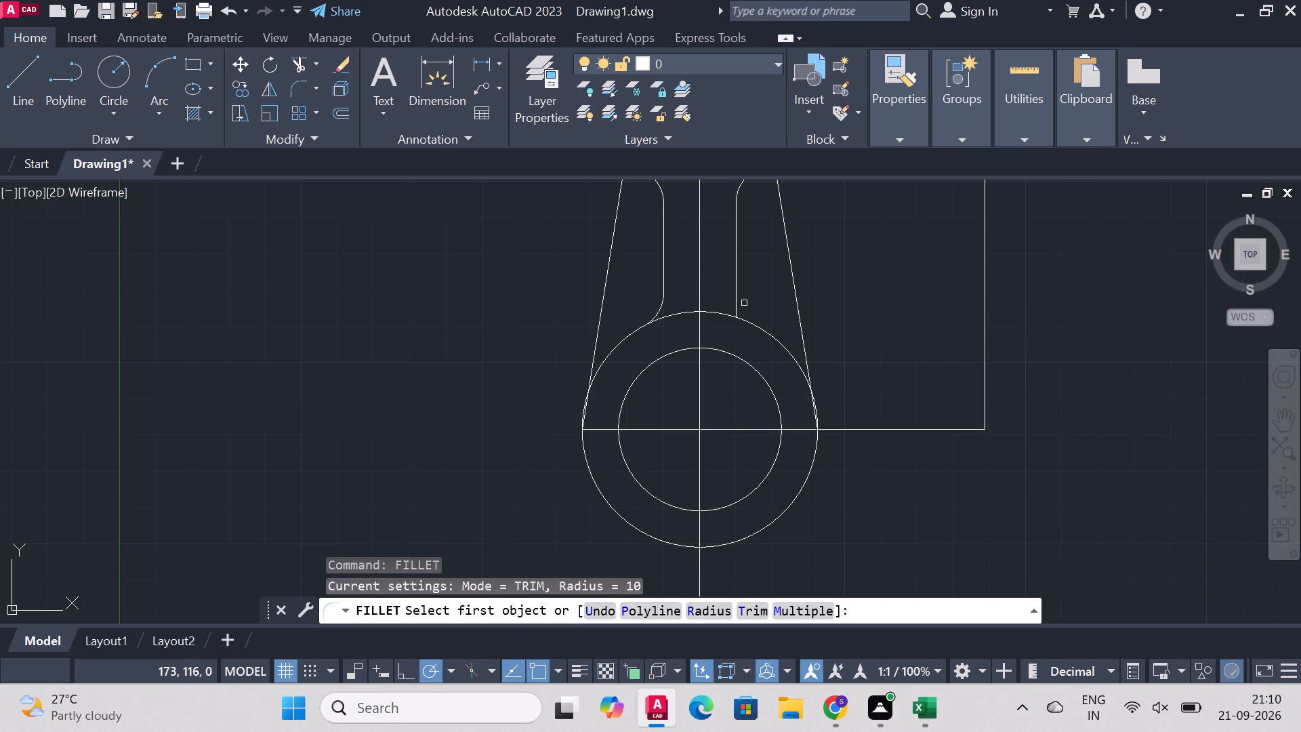
left_click(737, 300)
left_click(753, 325)
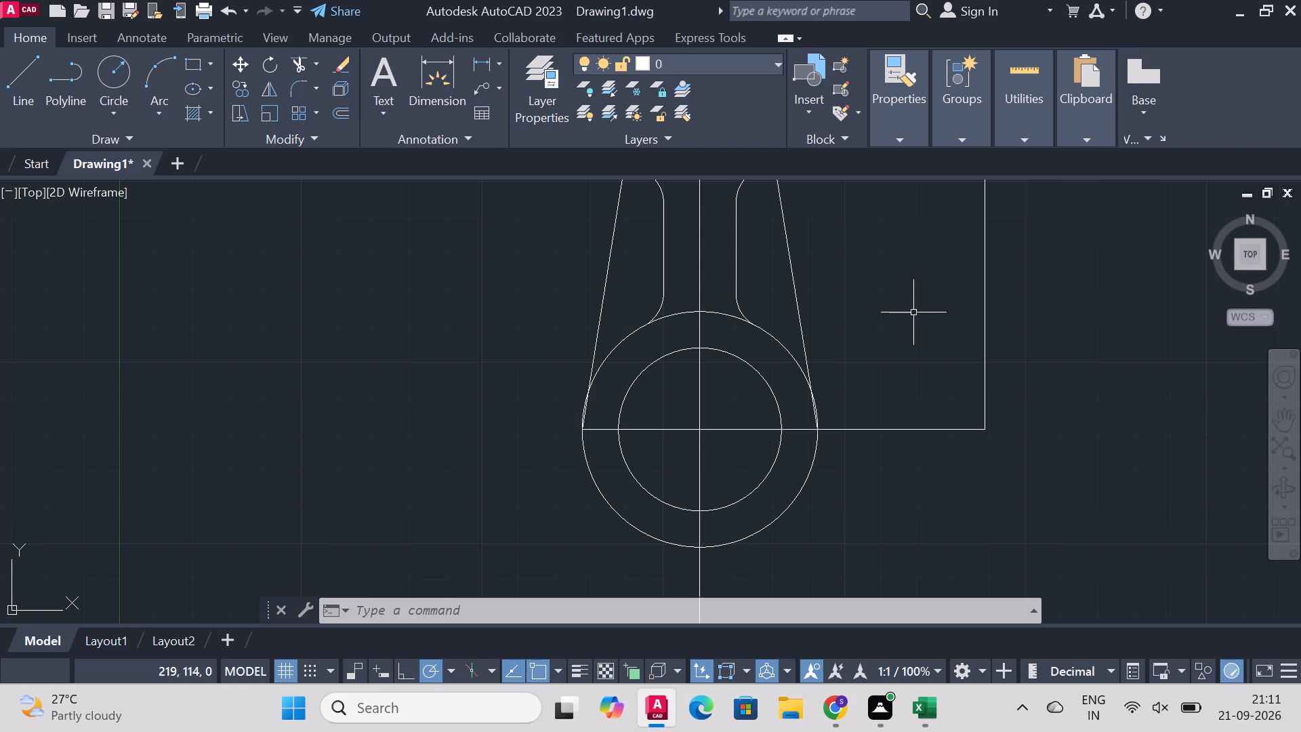
Start a new line near the centreline above the part's top rim.
scroll(978, 313, "down", 1)
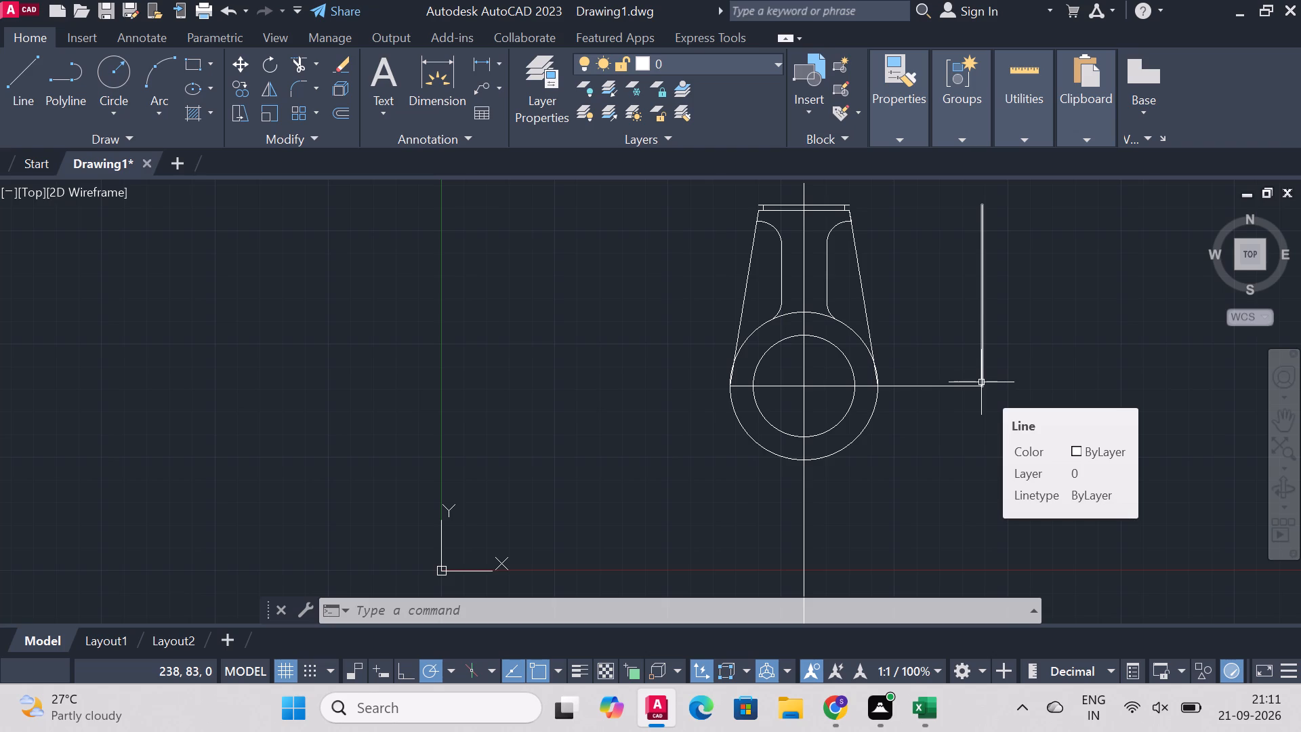
scroll(987, 372, "down", 2)
scroll(951, 313, "up", 2)
scroll(950, 312, "down", 2)
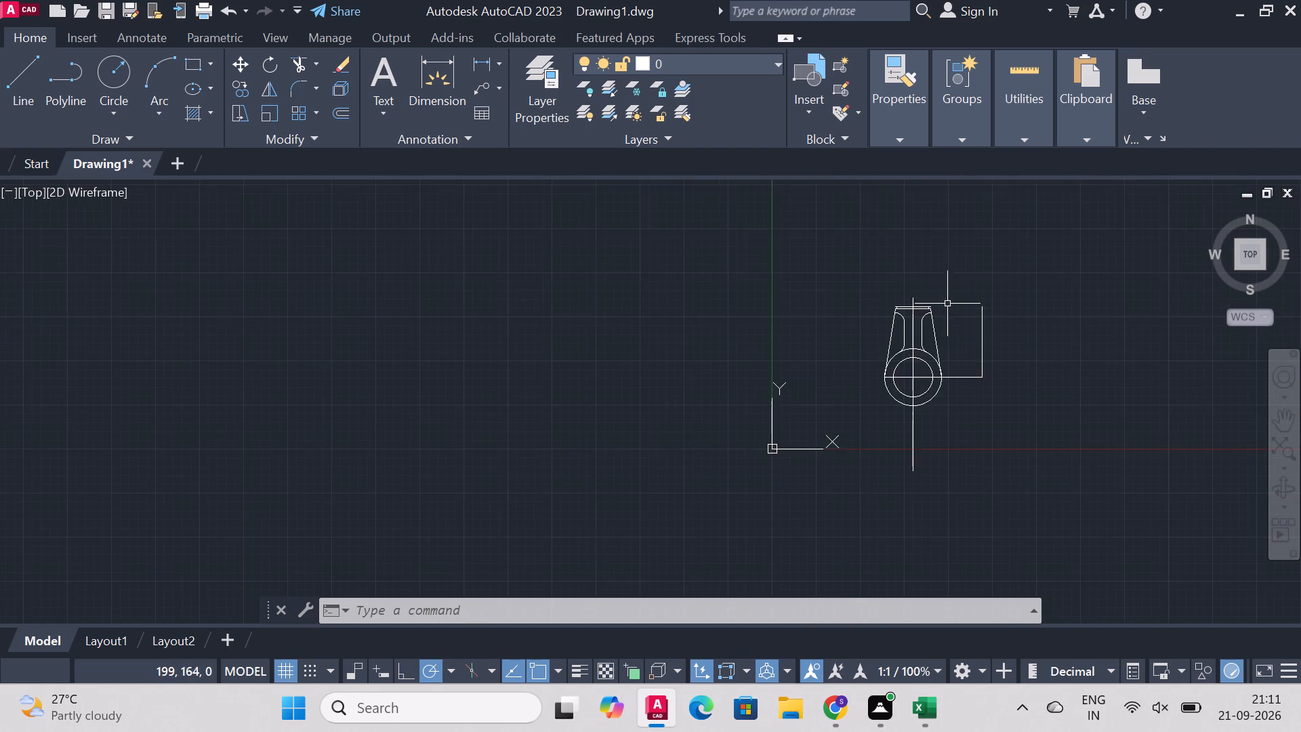
scroll(945, 283, "up", 3)
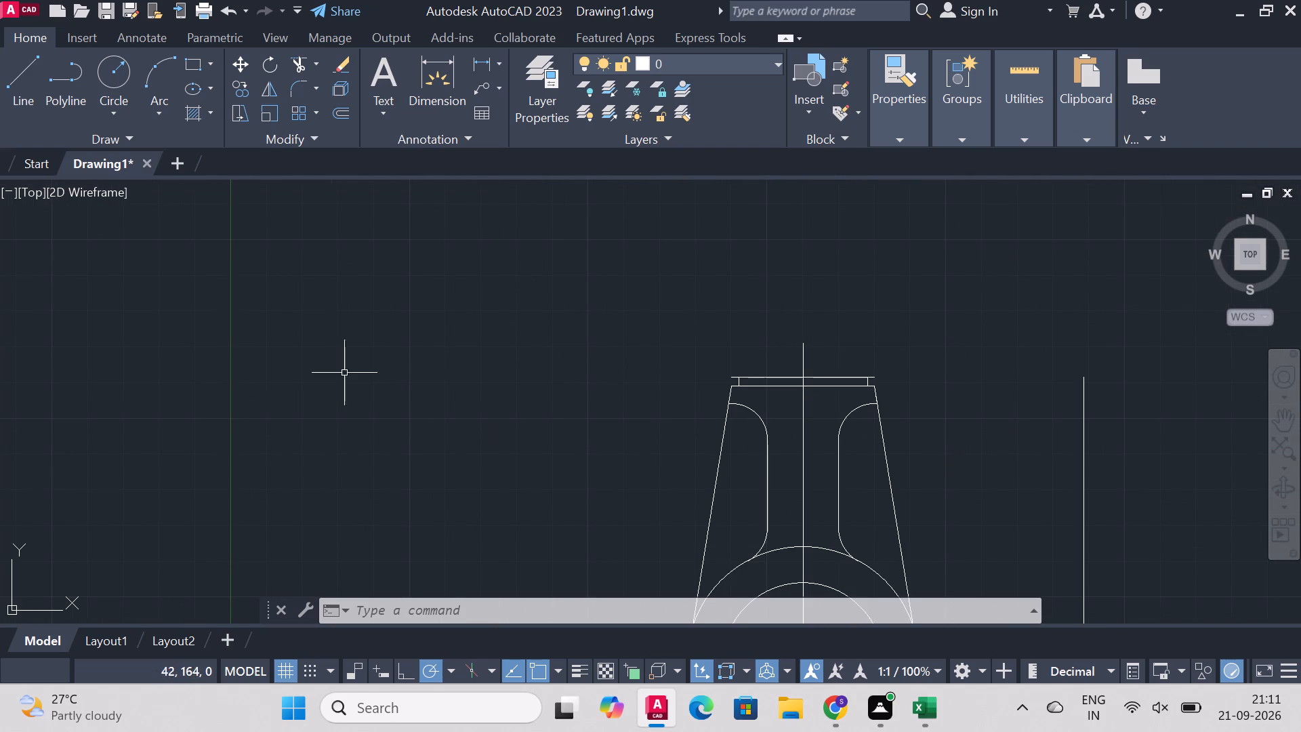
left_click(32, 82)
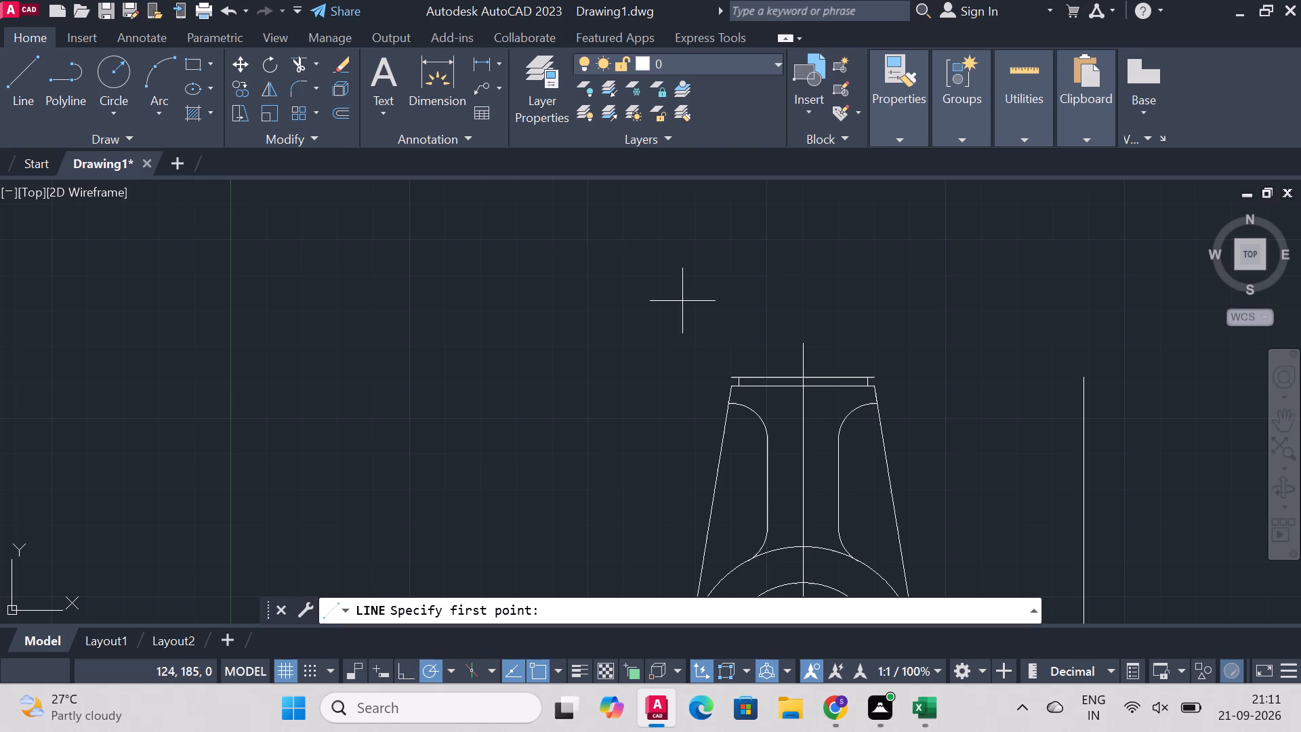
scroll(831, 304, "up", 1)
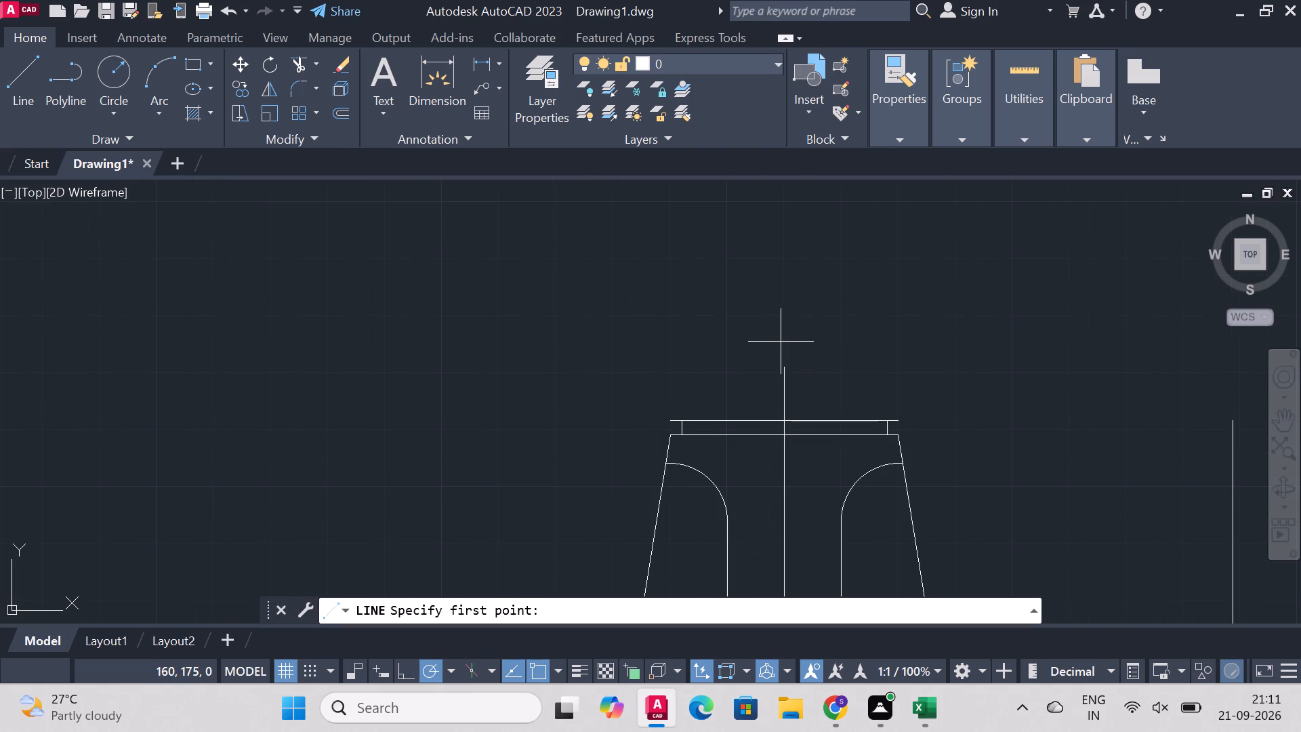
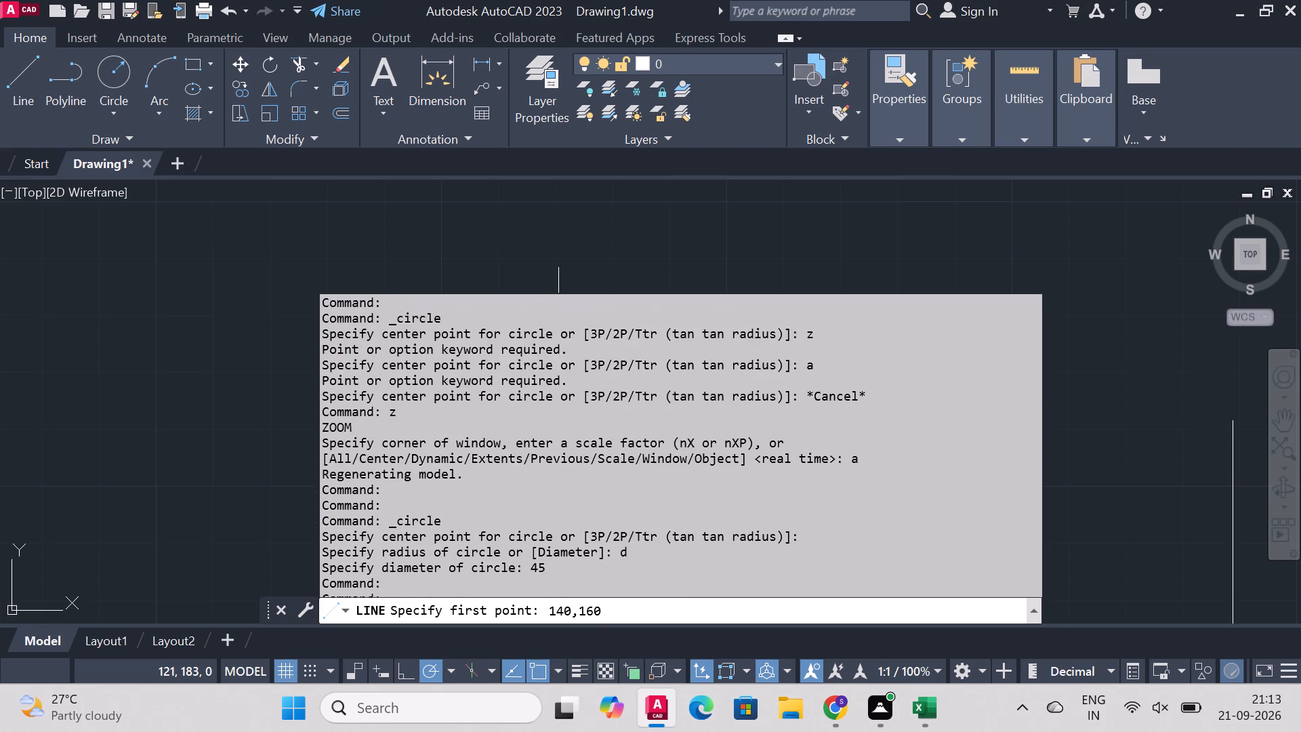
Review the earlier commands and entered values in the command history.
scroll(733, 392, "up", 20)
scroll(733, 392, "up", 13)
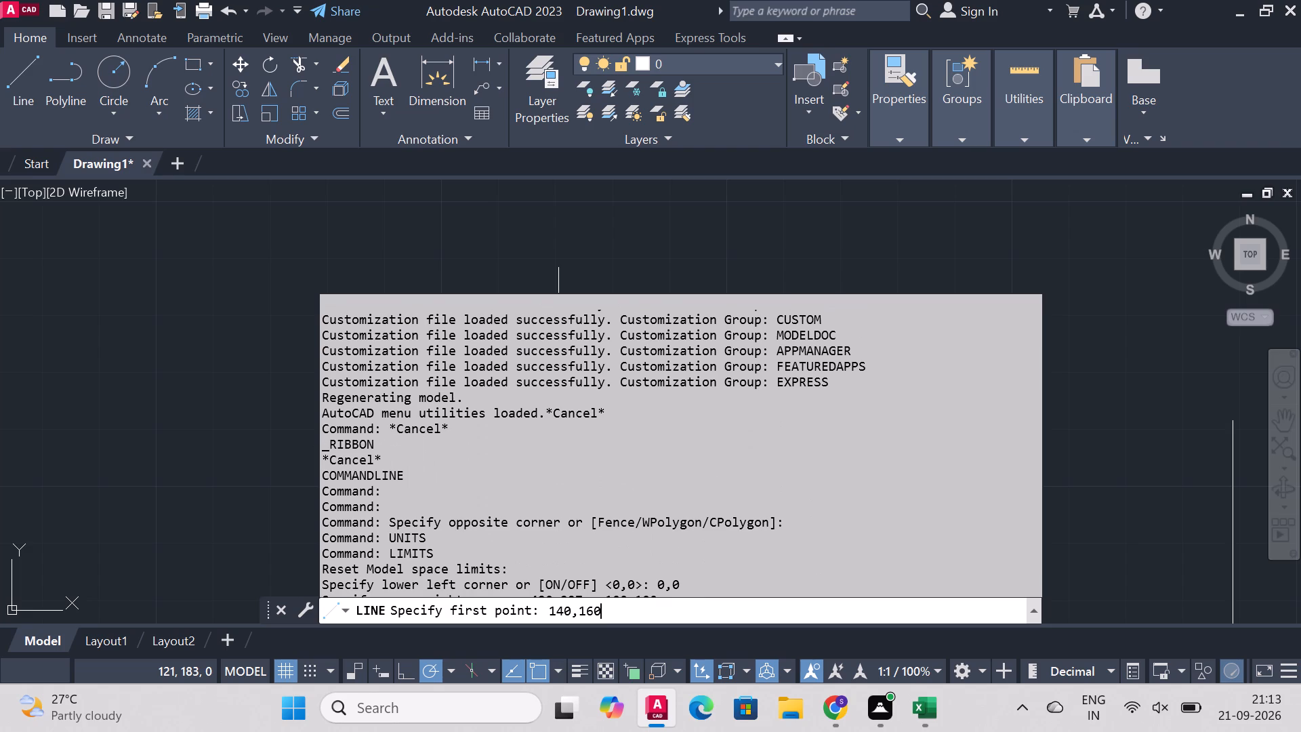
scroll(672, 505, "down", 2)
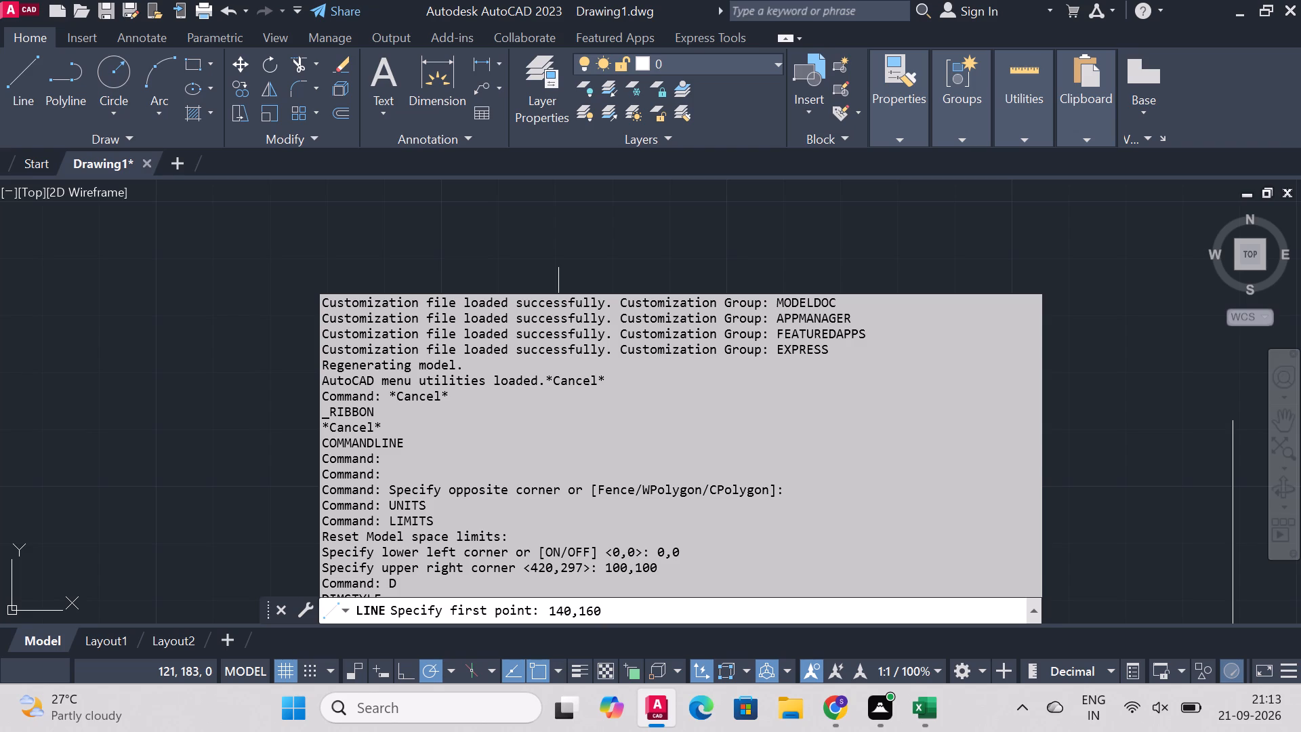
scroll(679, 484, "down", 4)
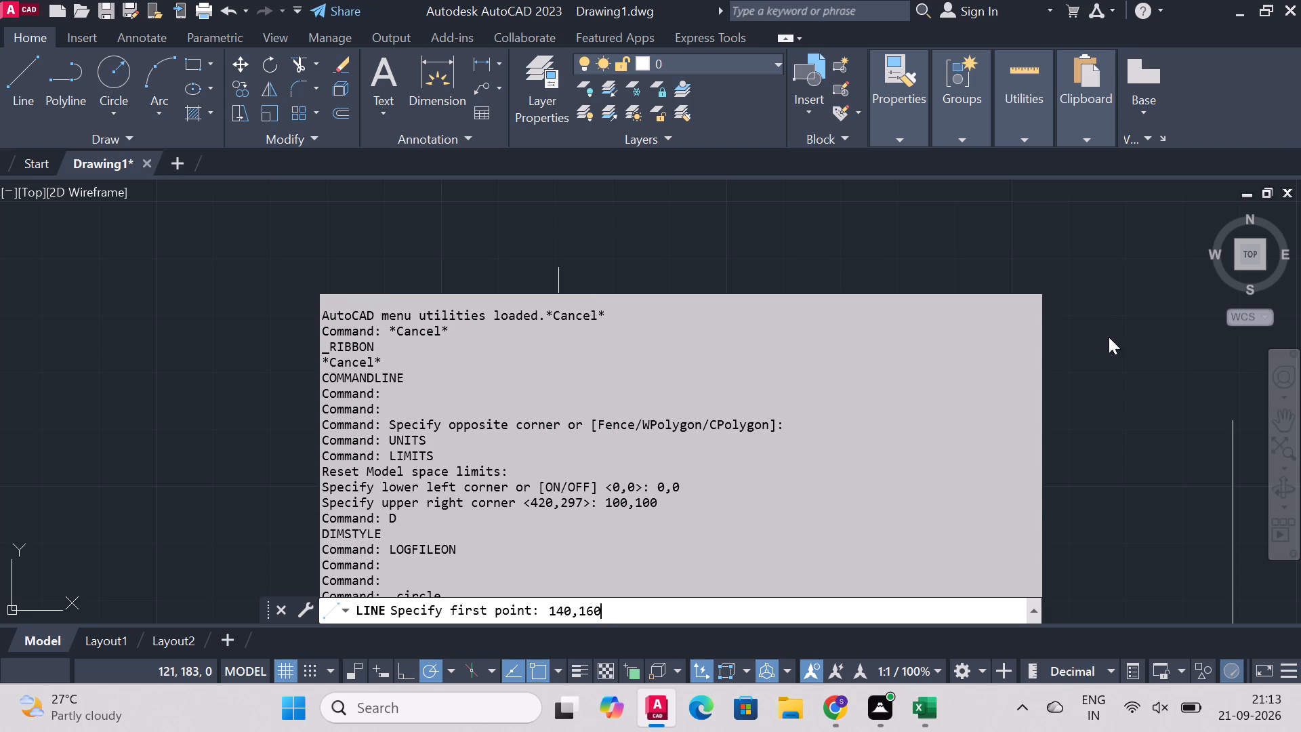
left_click(1133, 348)
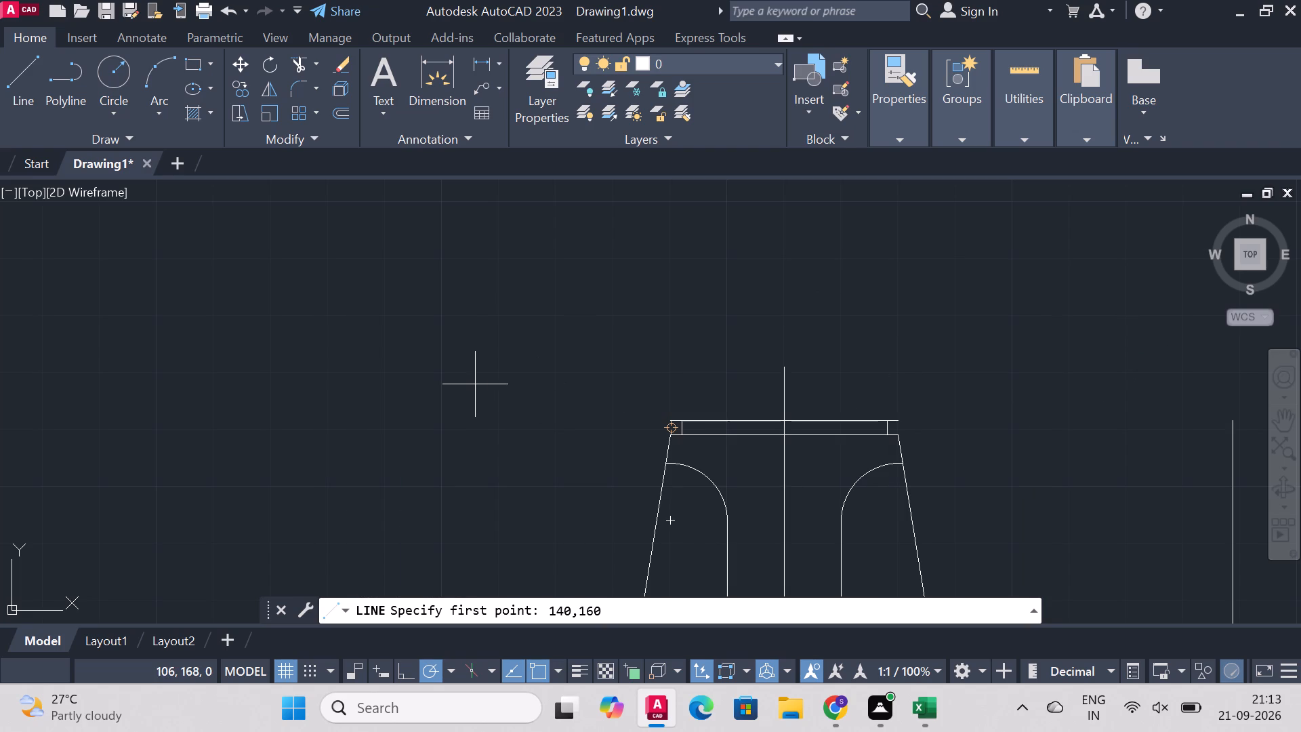
key("Escape")
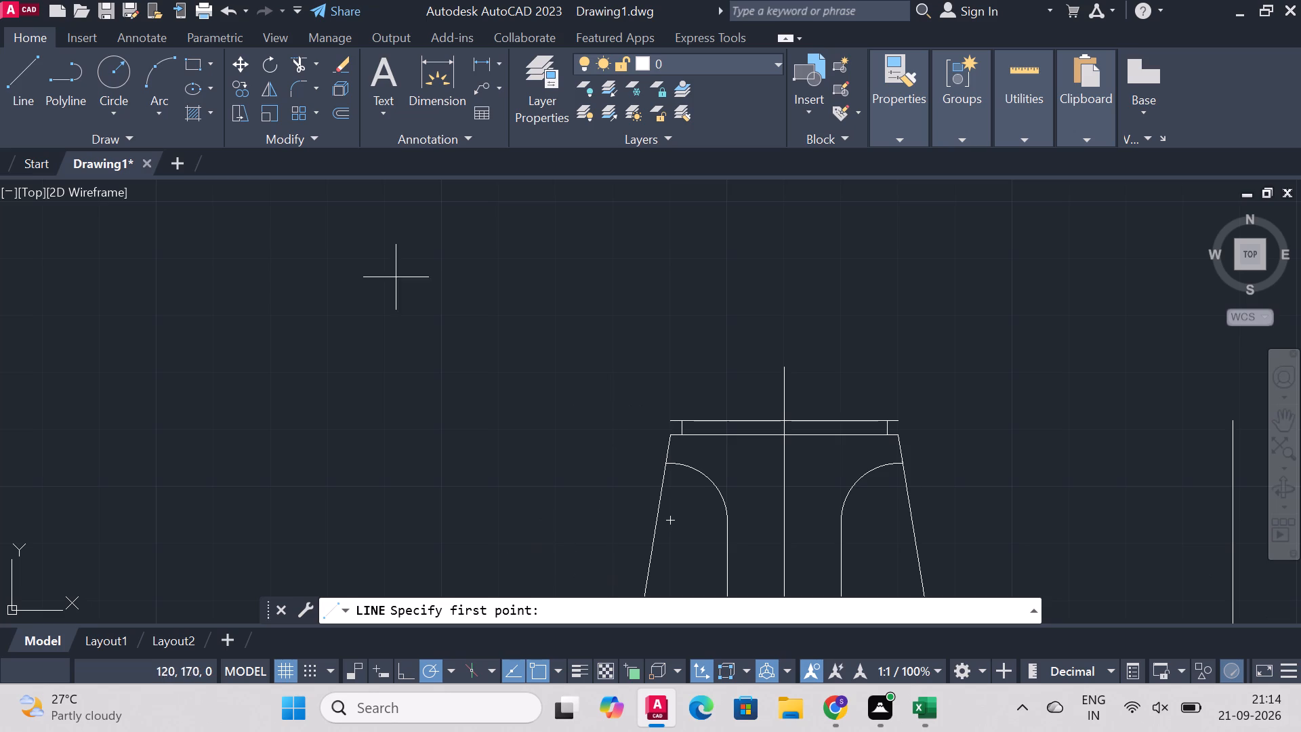
Draw lines from the top rim's left end: 10 up, 40 to the right, and 10 down to the rim's right end.
left_click(28, 62)
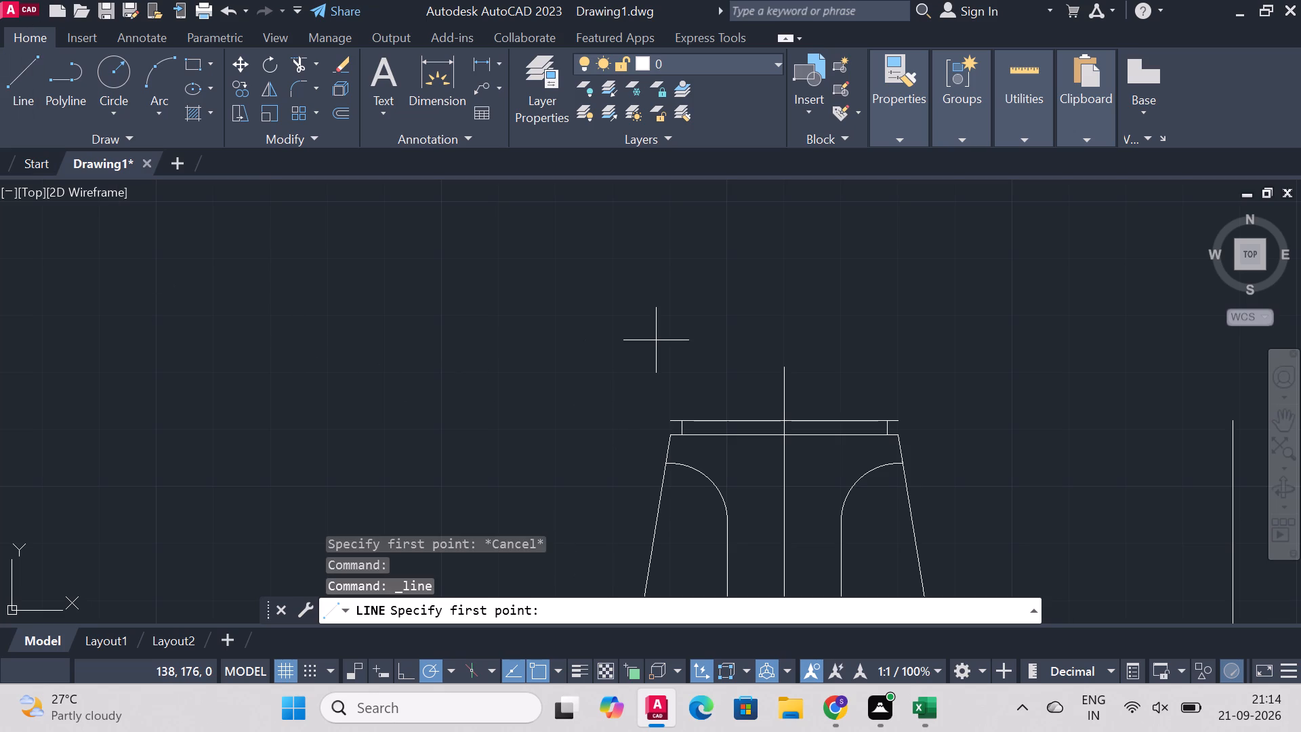
scroll(656, 340, "up", 1)
left_click(677, 469)
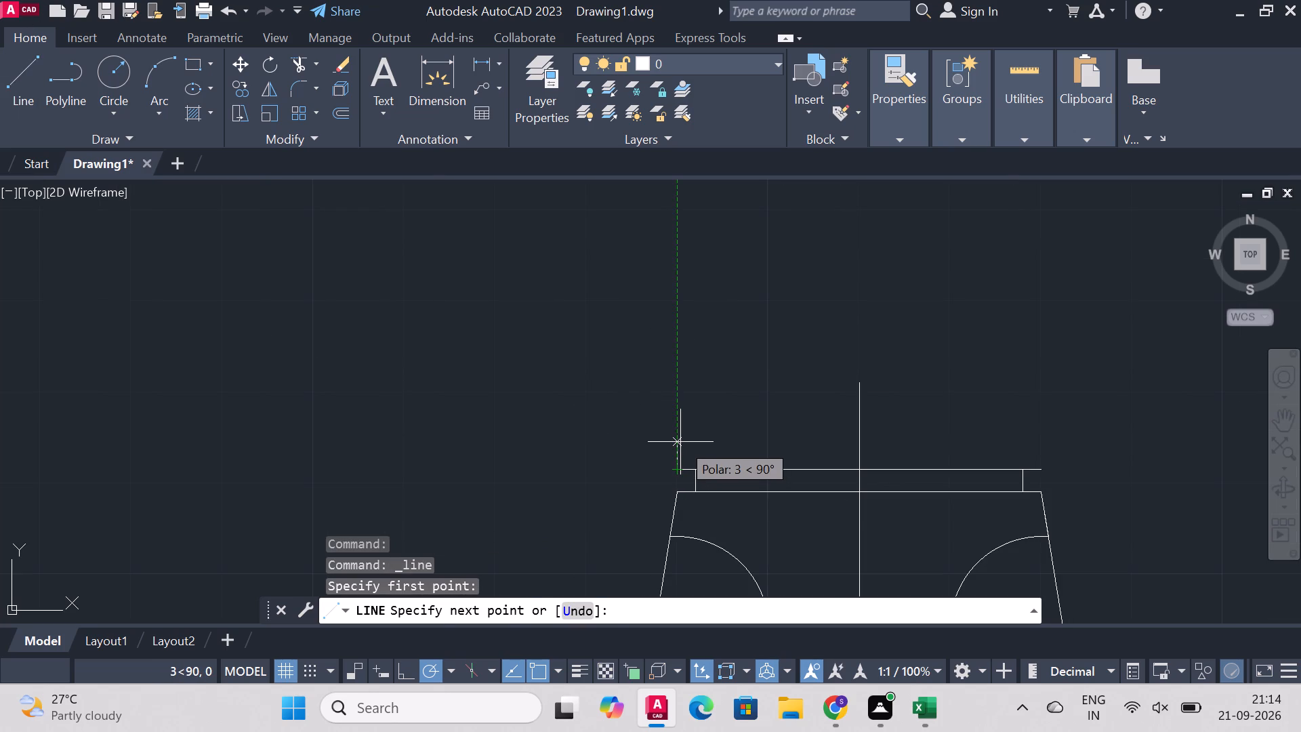
type("10")
key("Return")
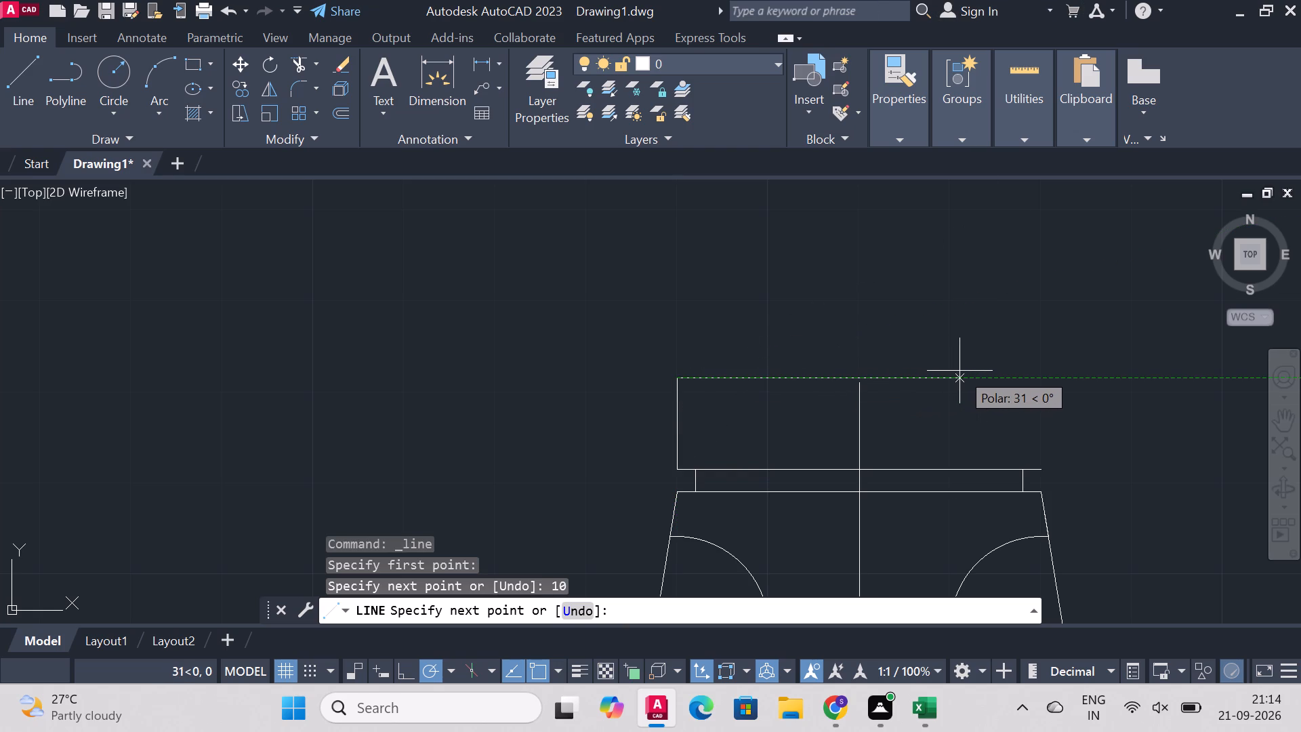
type("40")
key("Return")
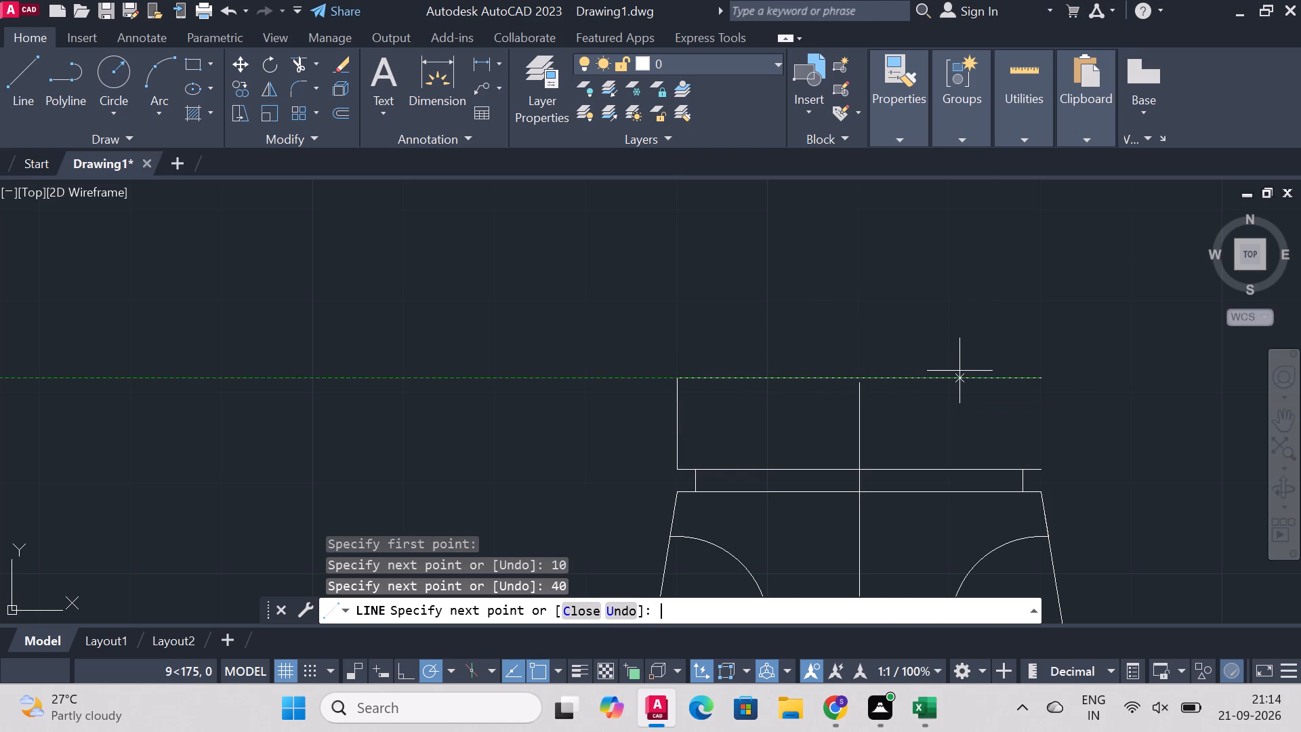
left_click(1046, 476)
right_click(1046, 476)
left_click(1107, 222)
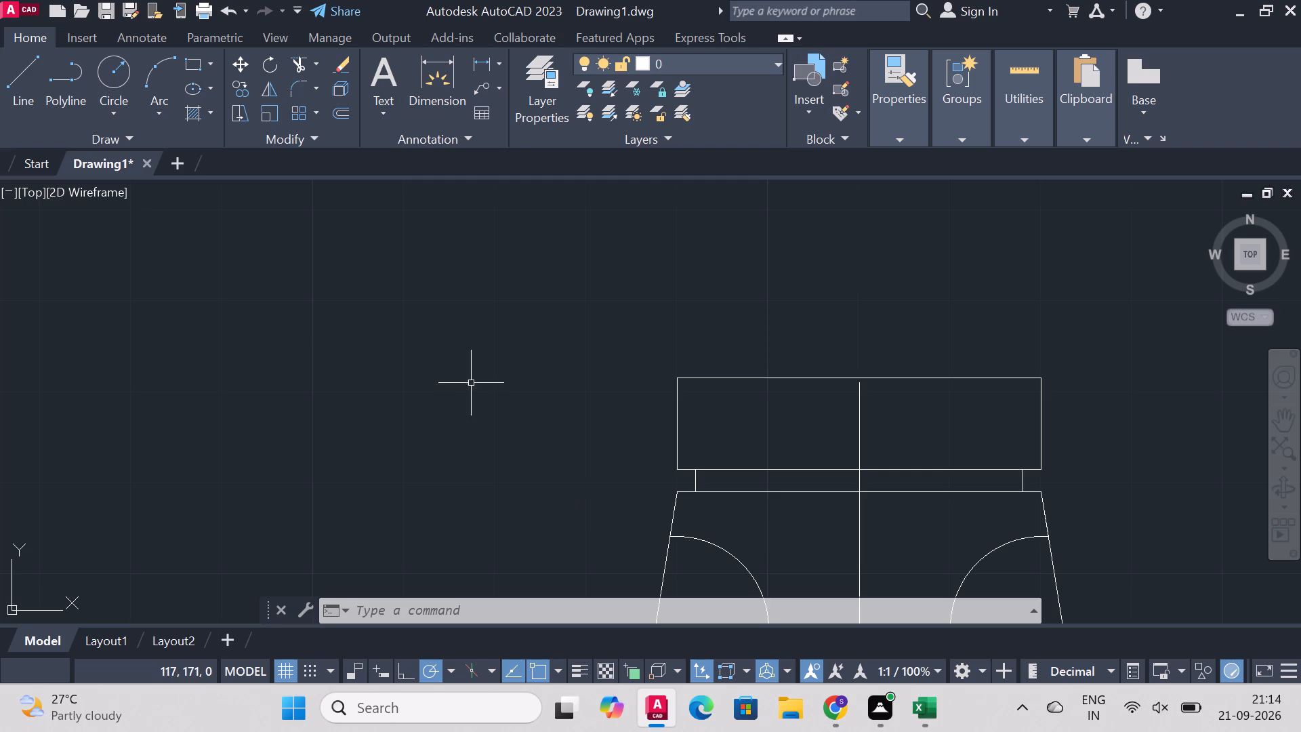
Extend the vertical centreline about 23 upward from its top end with a new line.
scroll(768, 306, "down", 1)
scroll(848, 232, "up", 1)
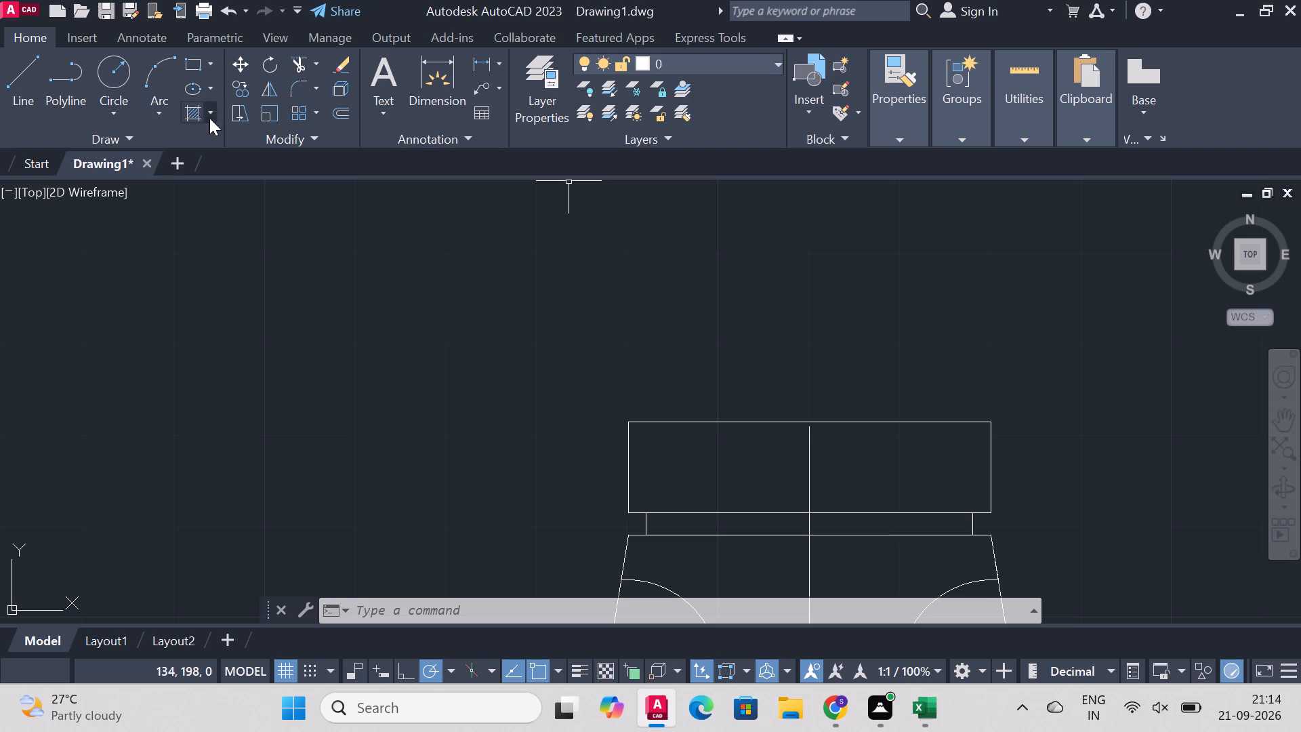
left_click(6, 77)
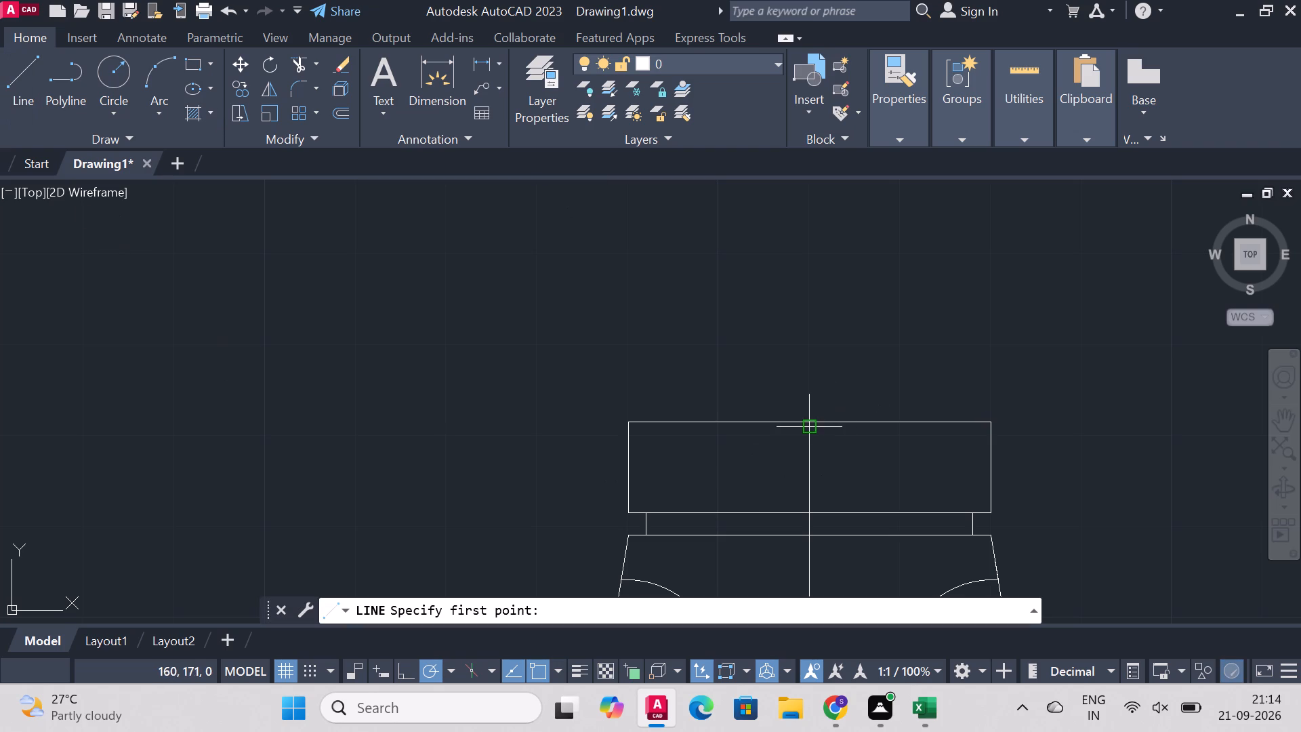
left_click(810, 427)
left_click(819, 219)
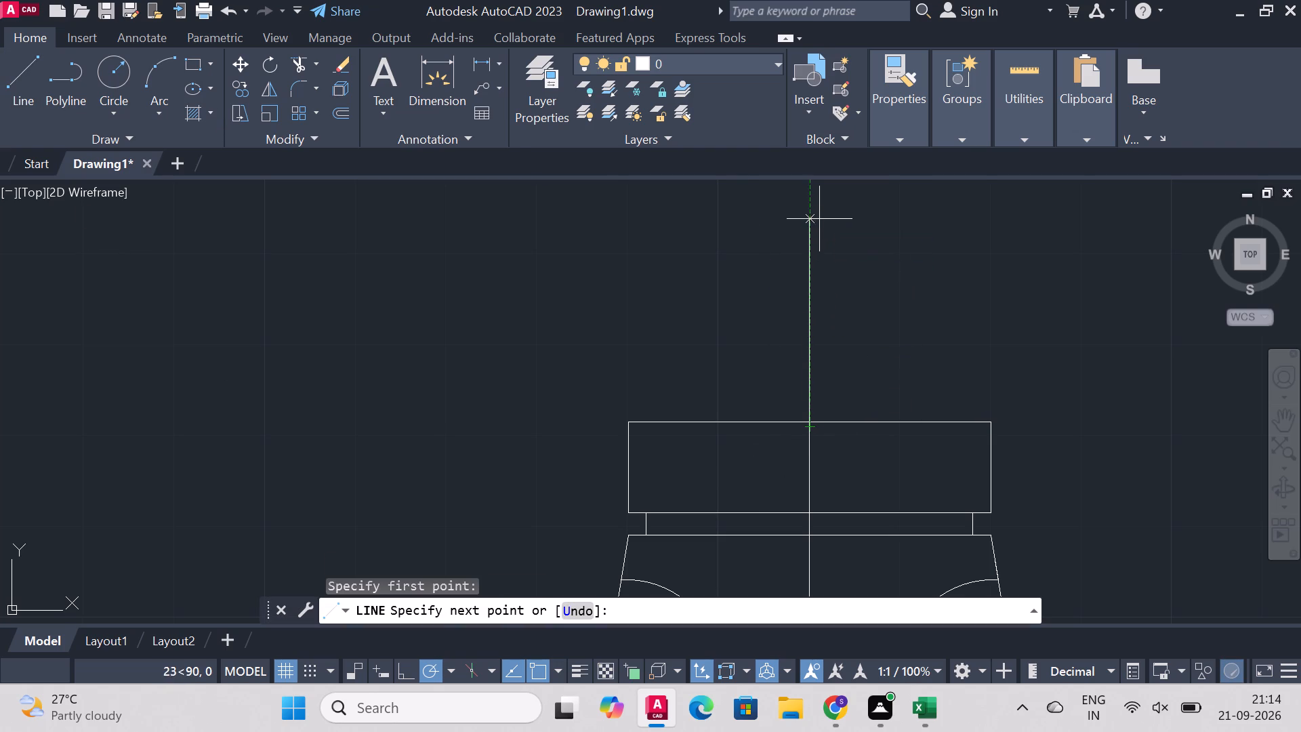
right_click(817, 225)
left_click(869, 241)
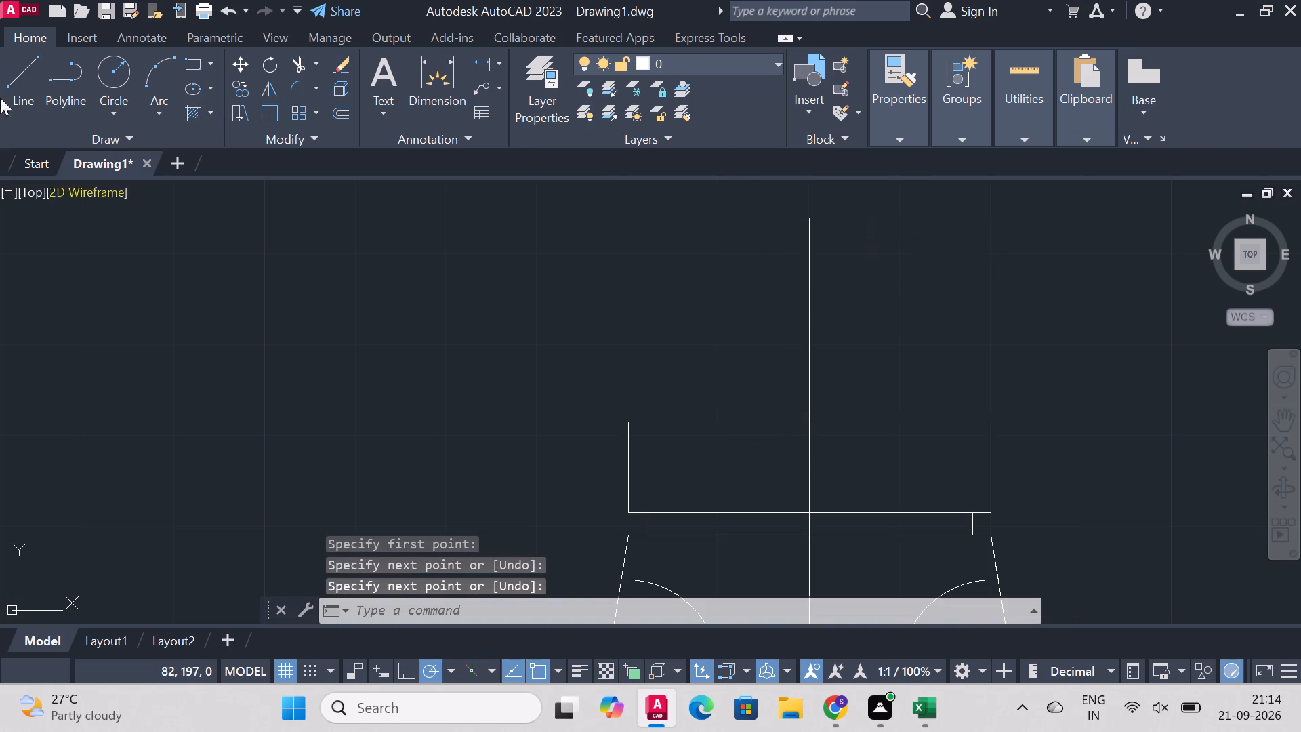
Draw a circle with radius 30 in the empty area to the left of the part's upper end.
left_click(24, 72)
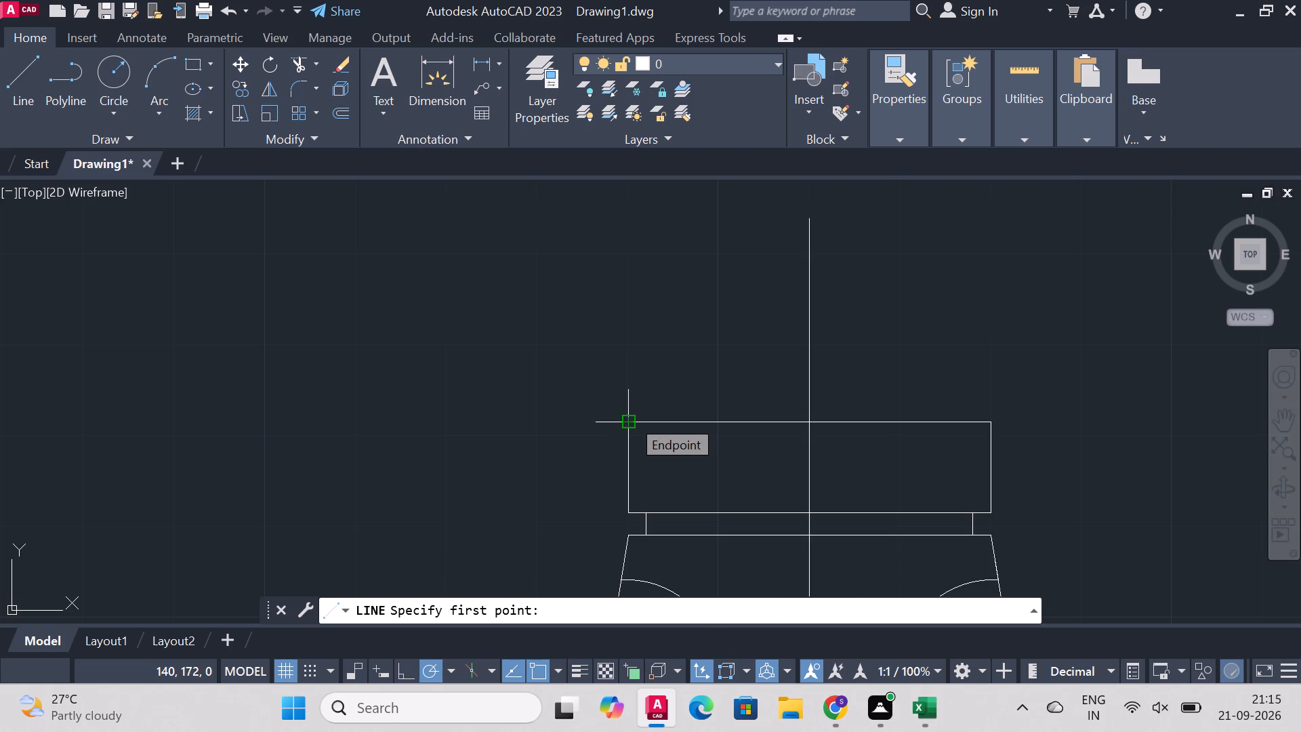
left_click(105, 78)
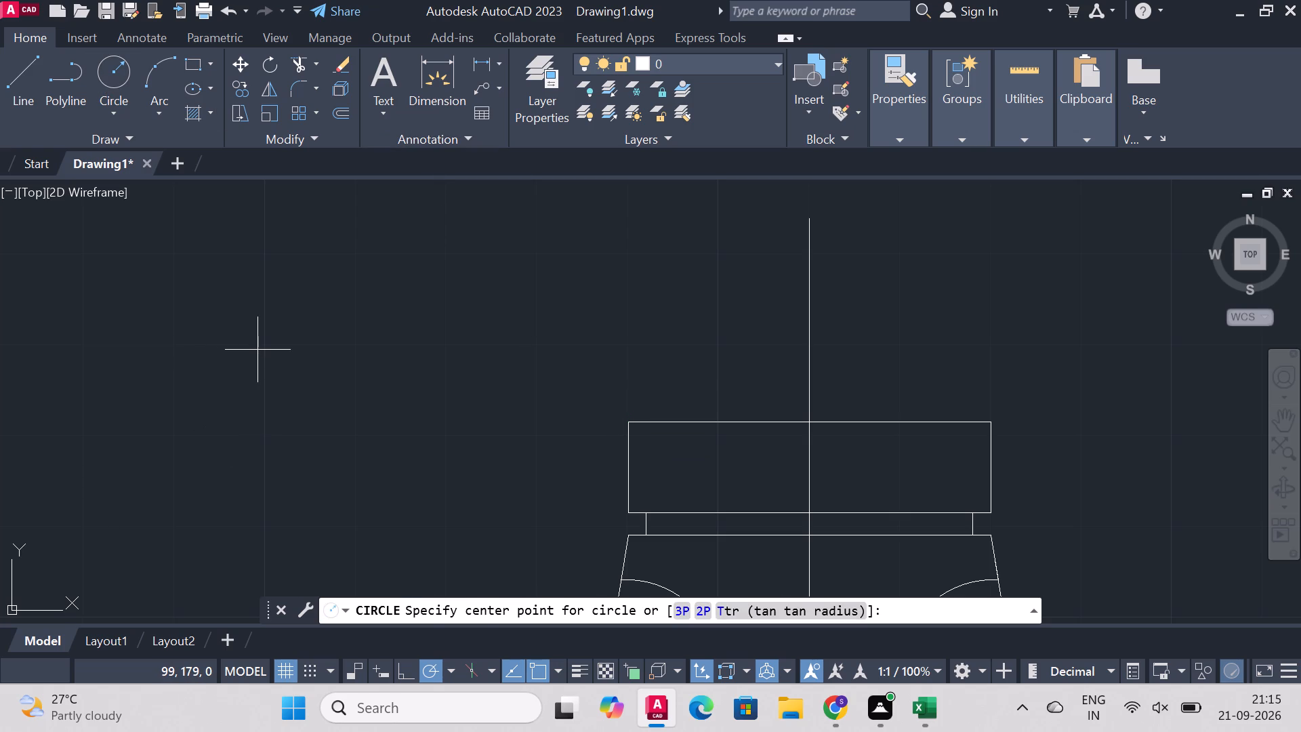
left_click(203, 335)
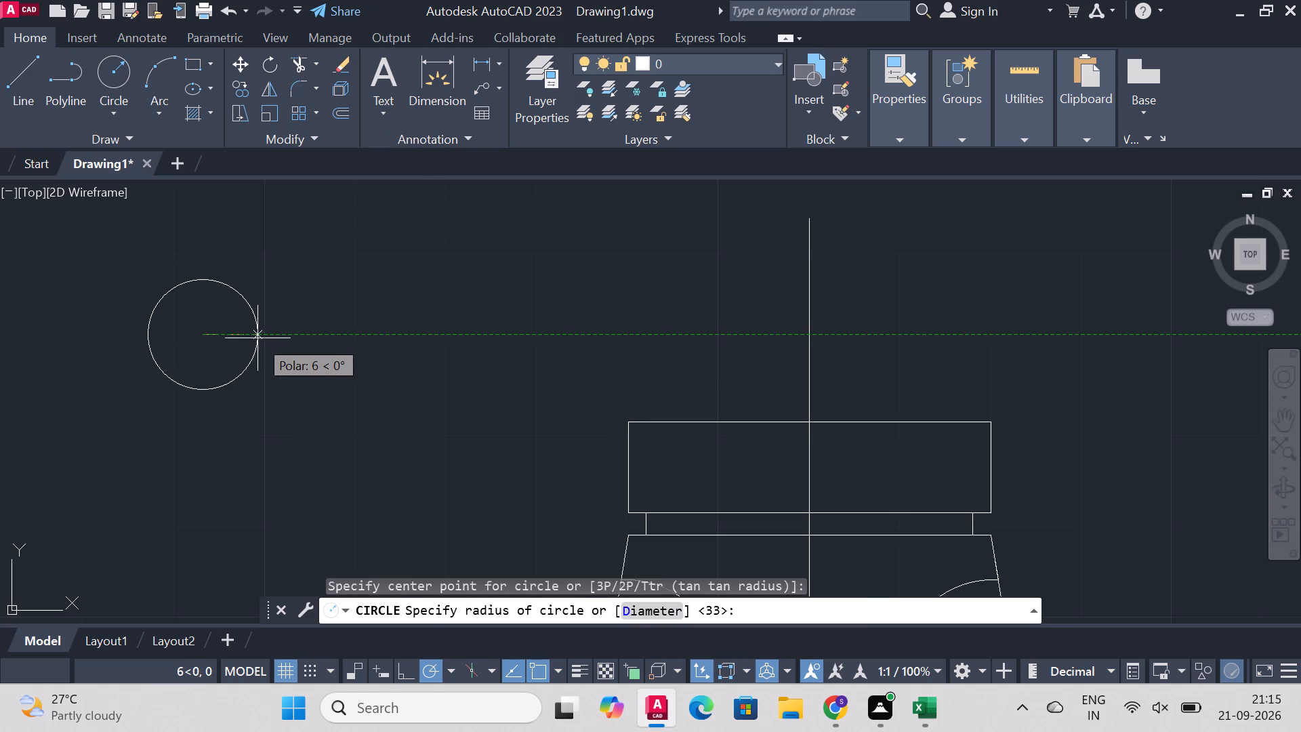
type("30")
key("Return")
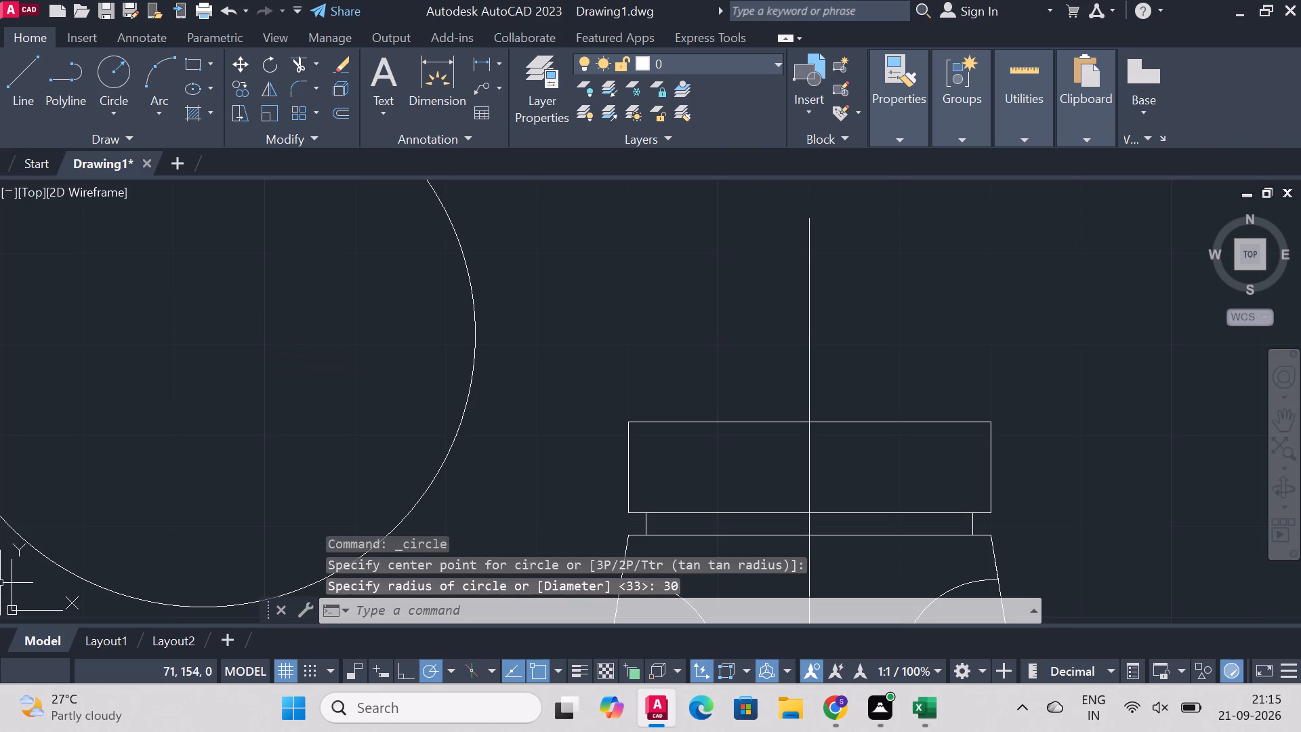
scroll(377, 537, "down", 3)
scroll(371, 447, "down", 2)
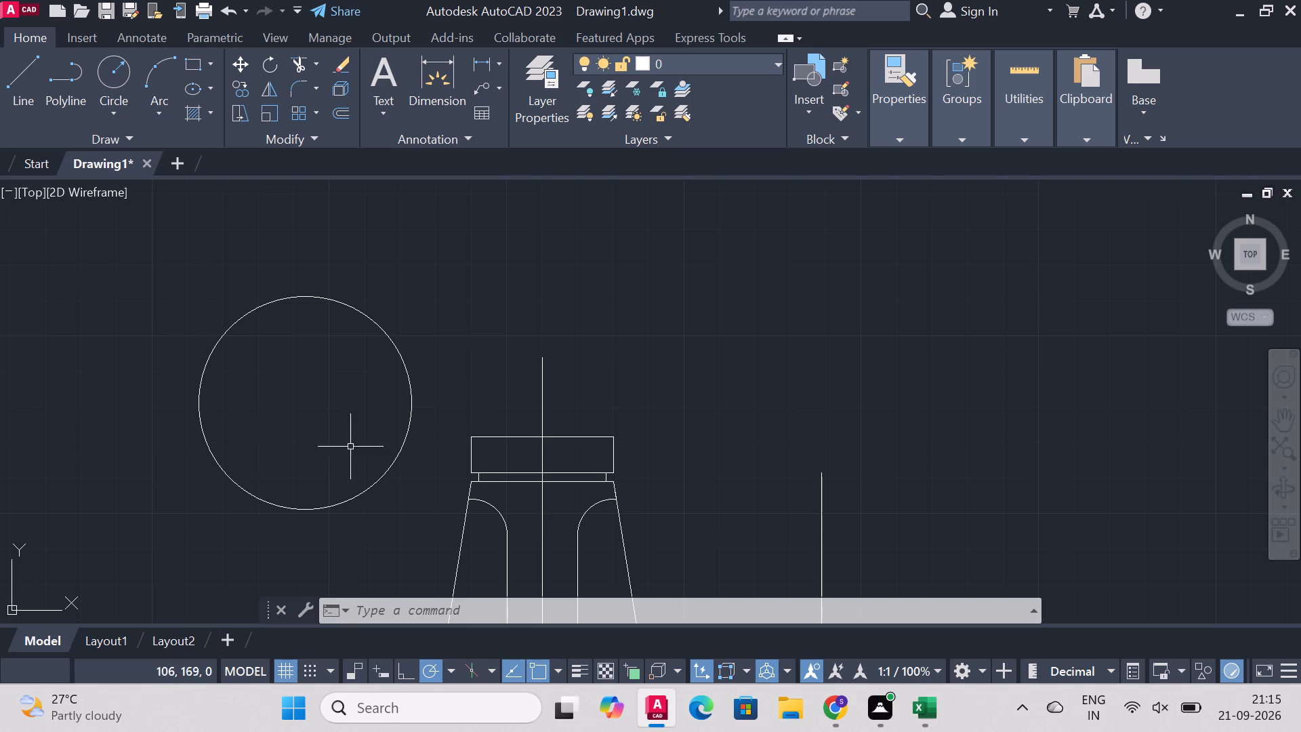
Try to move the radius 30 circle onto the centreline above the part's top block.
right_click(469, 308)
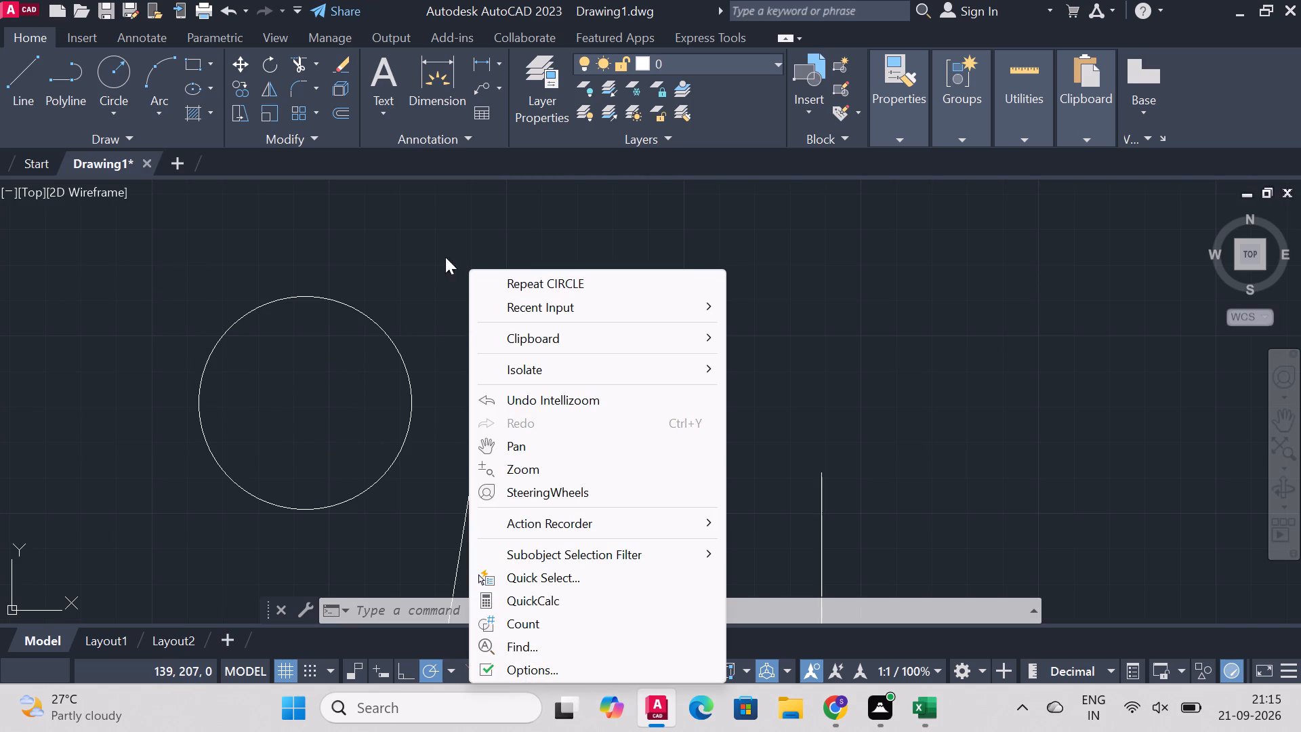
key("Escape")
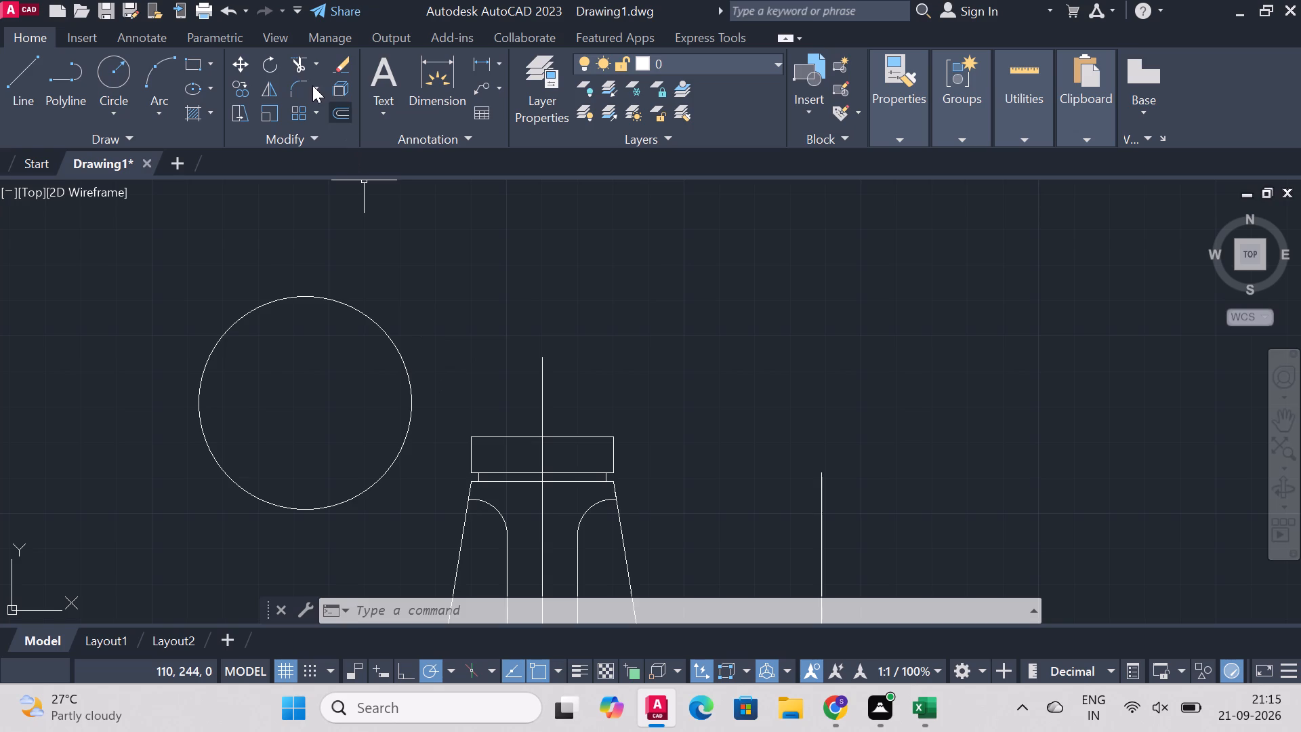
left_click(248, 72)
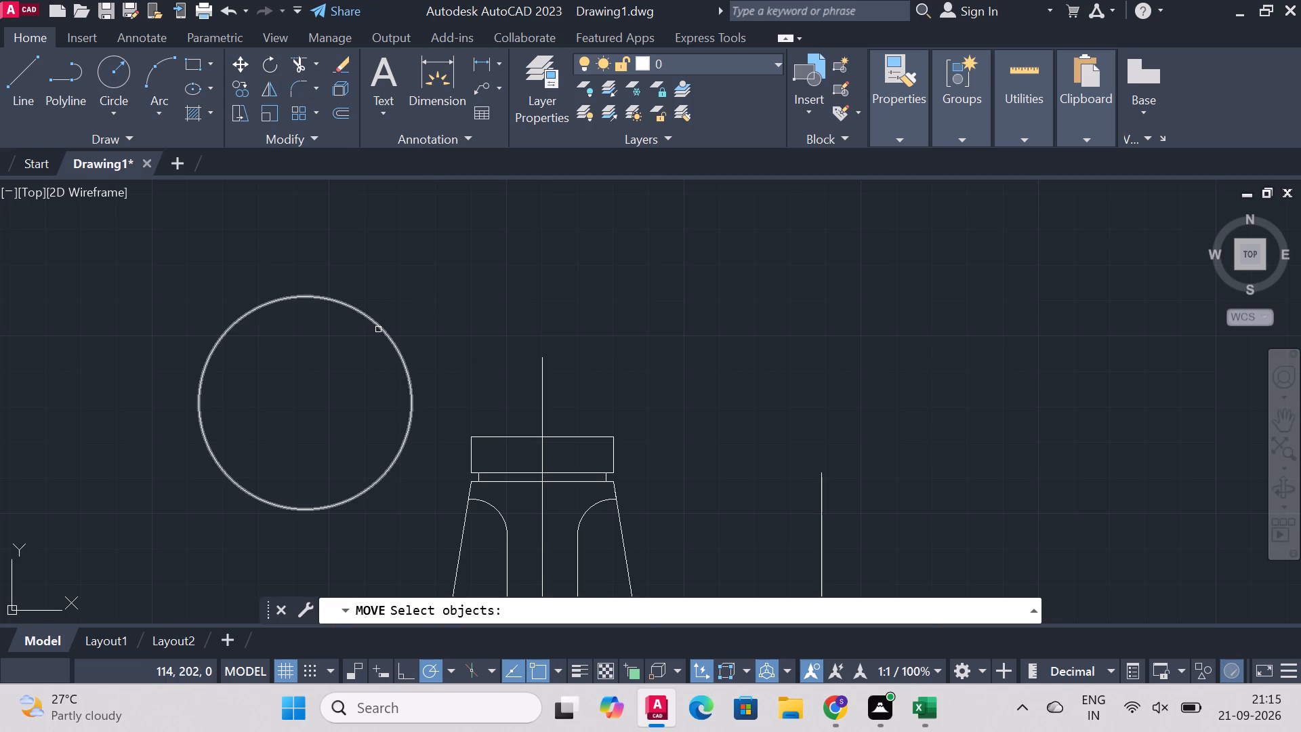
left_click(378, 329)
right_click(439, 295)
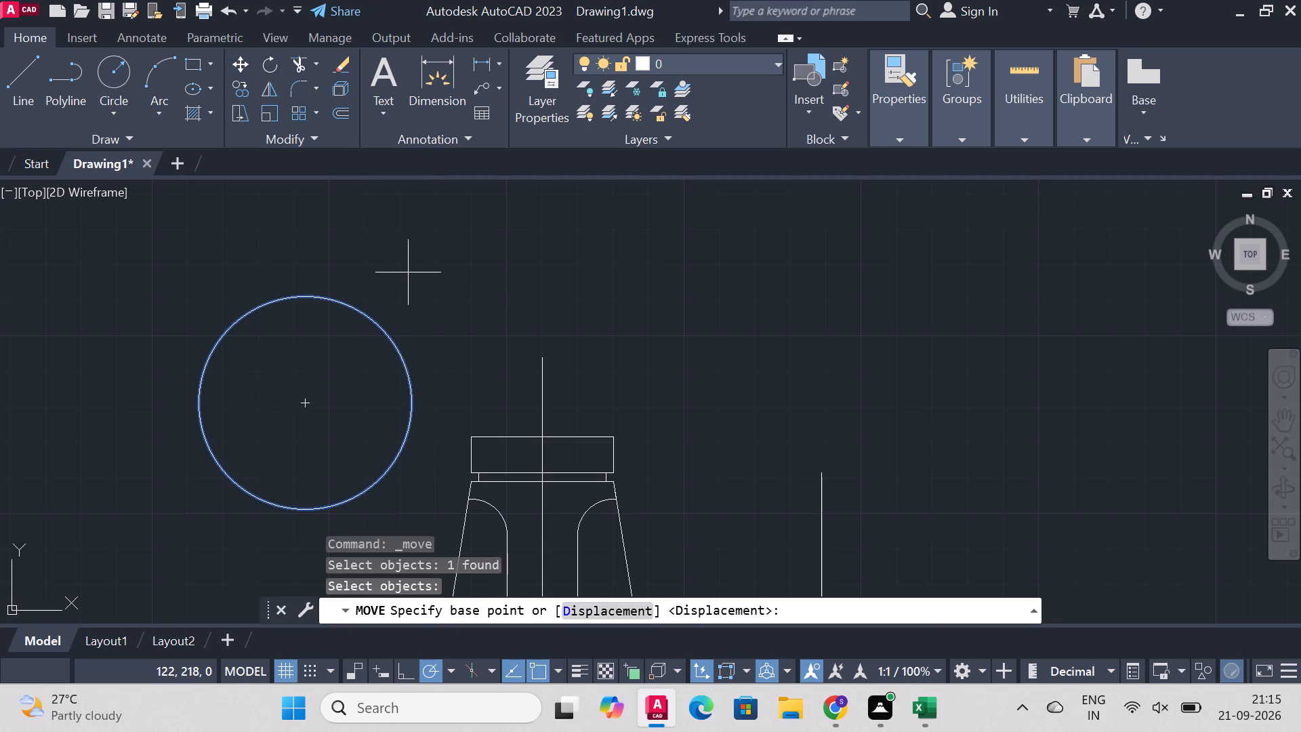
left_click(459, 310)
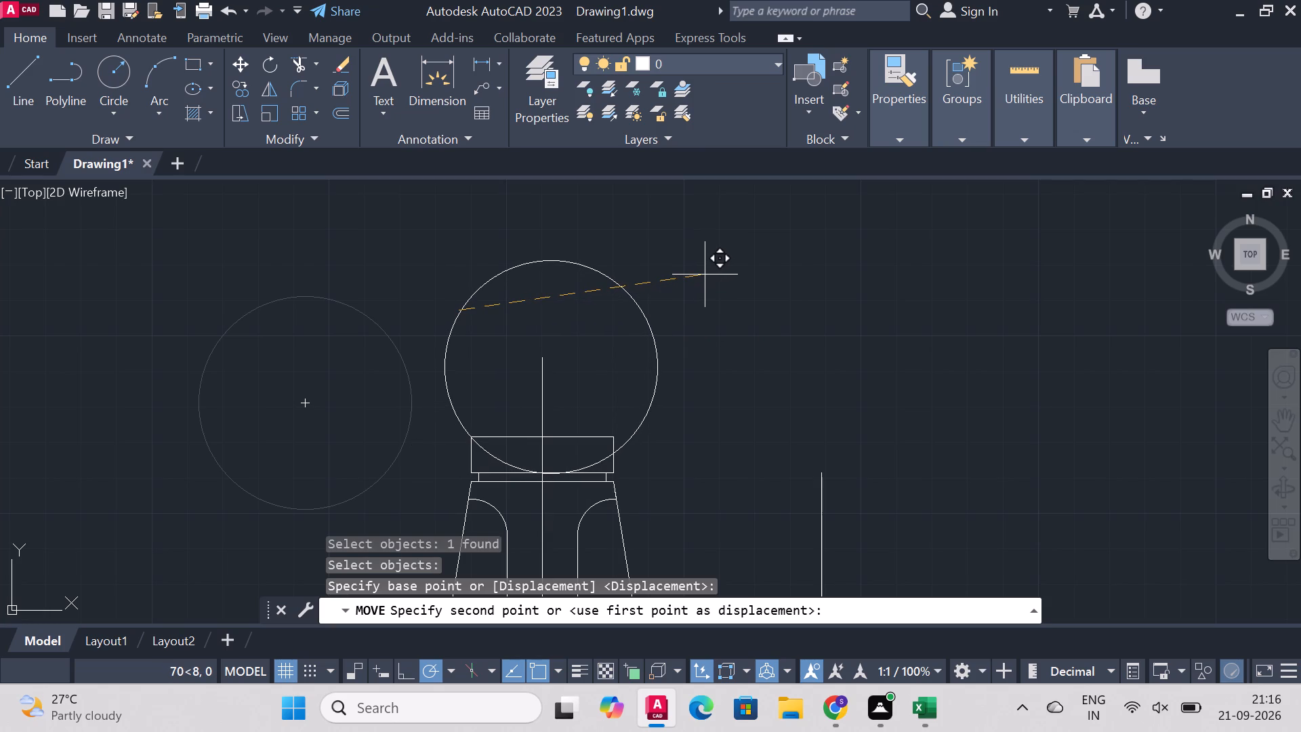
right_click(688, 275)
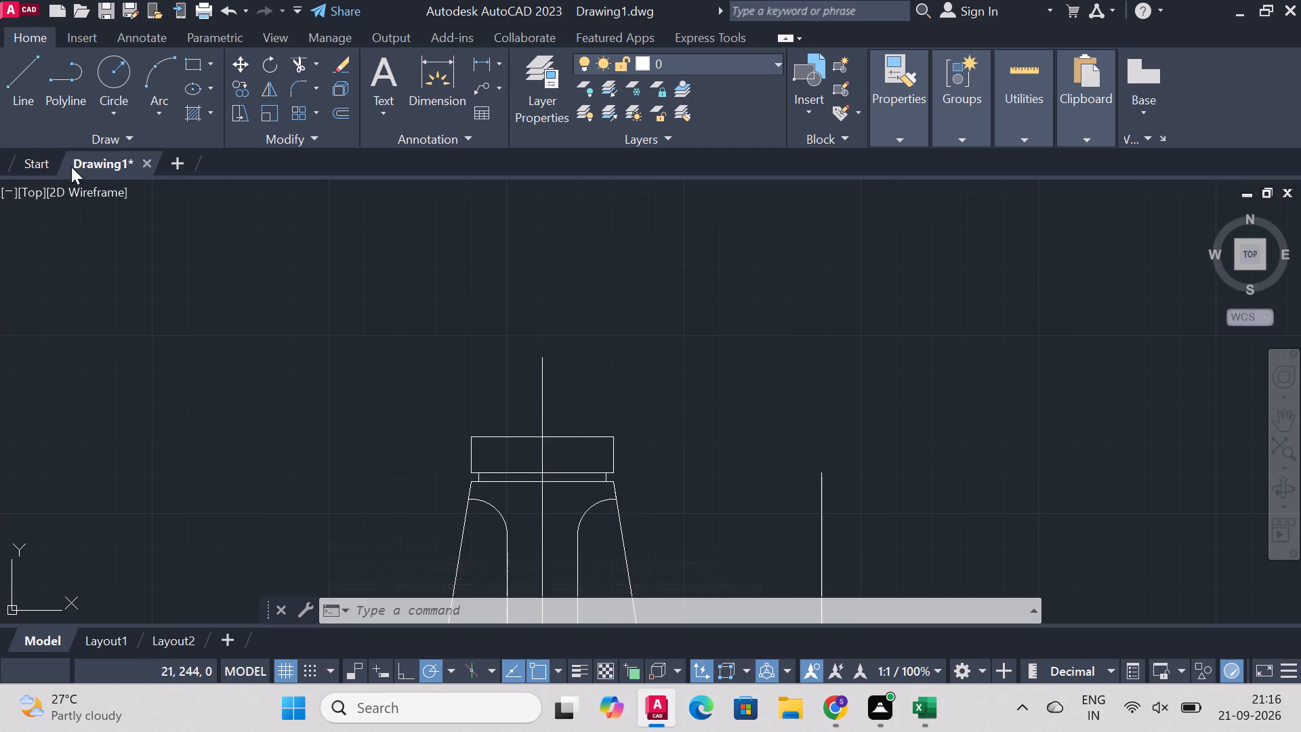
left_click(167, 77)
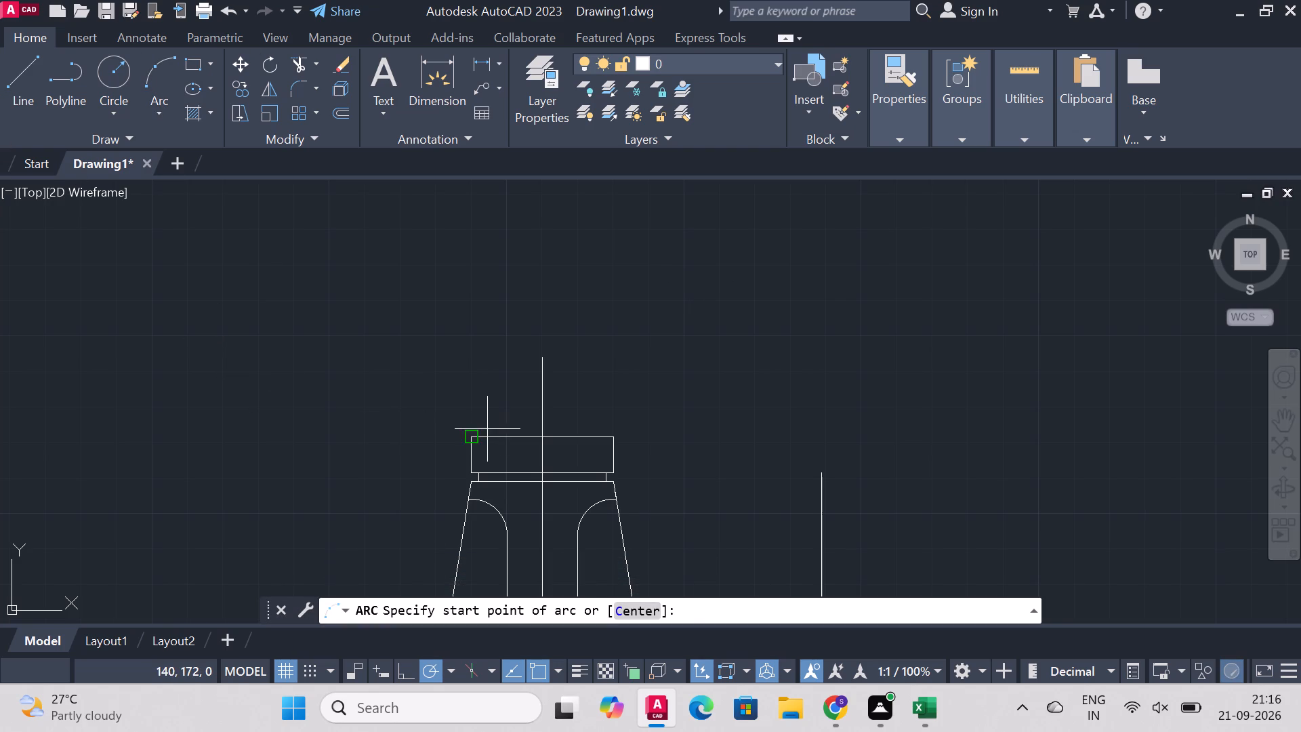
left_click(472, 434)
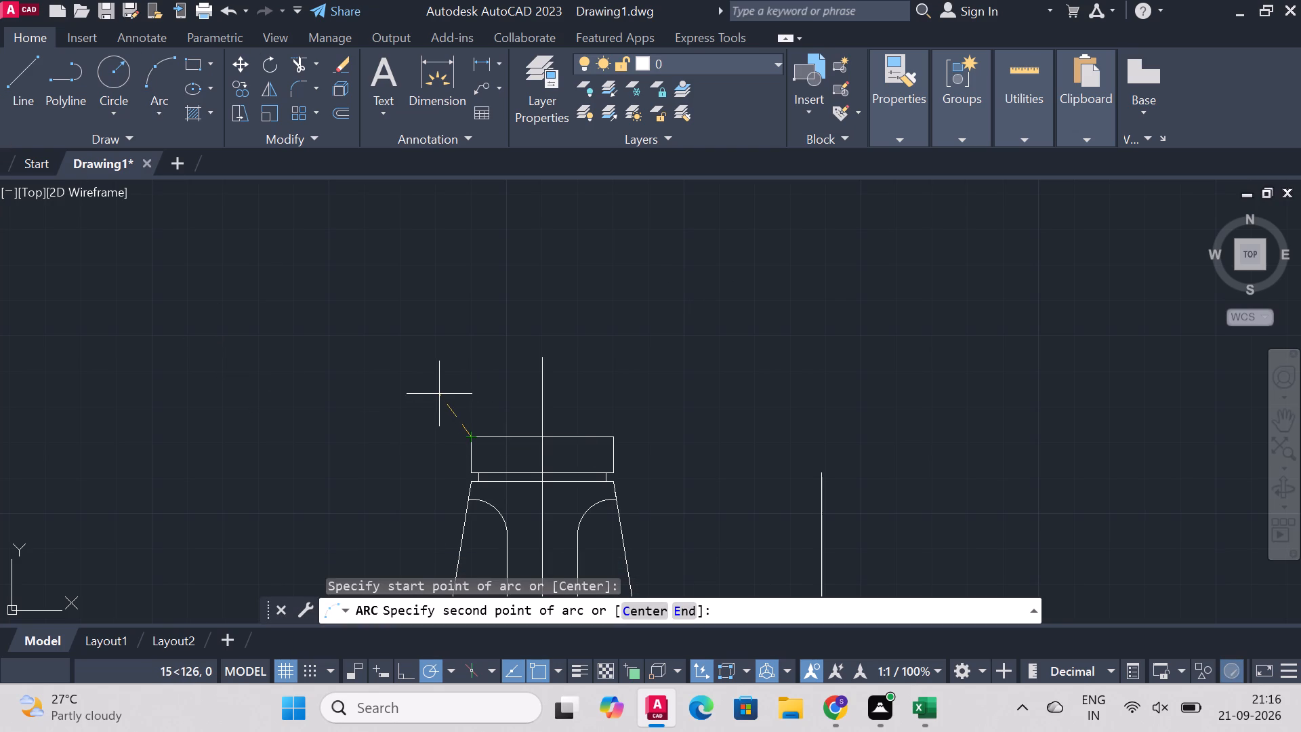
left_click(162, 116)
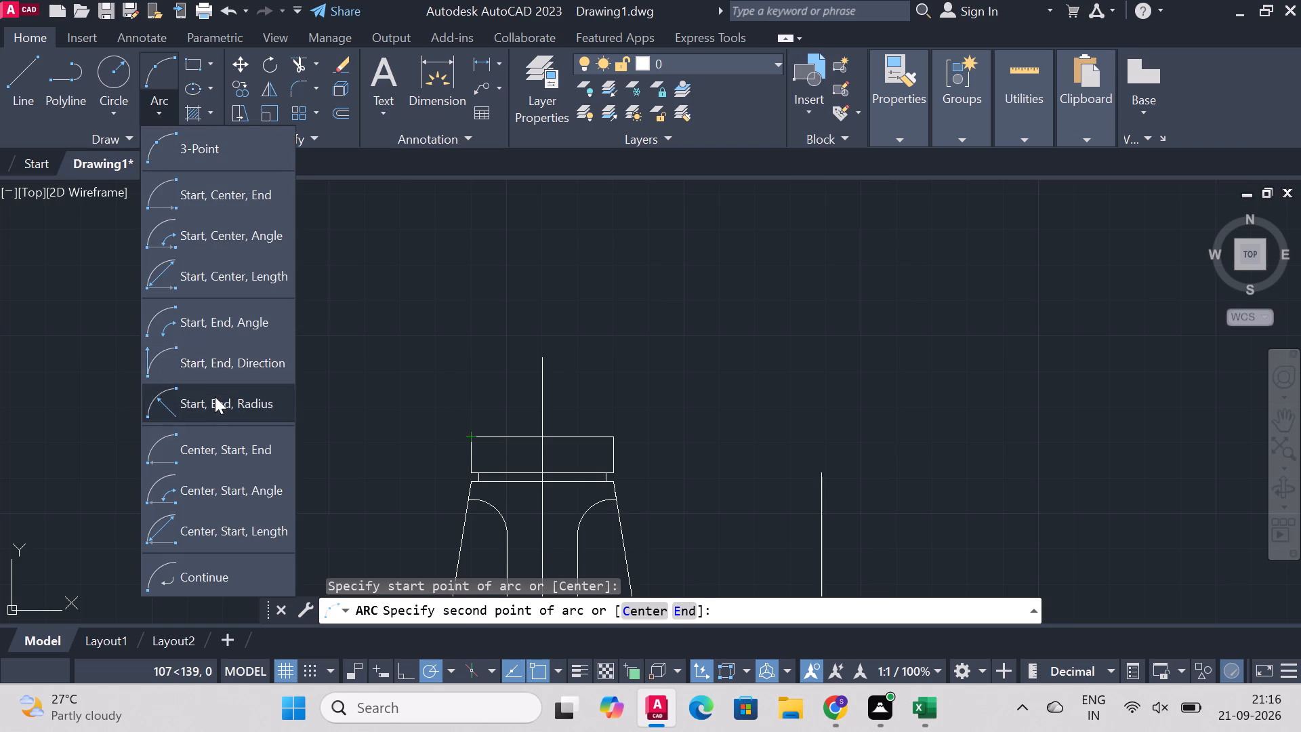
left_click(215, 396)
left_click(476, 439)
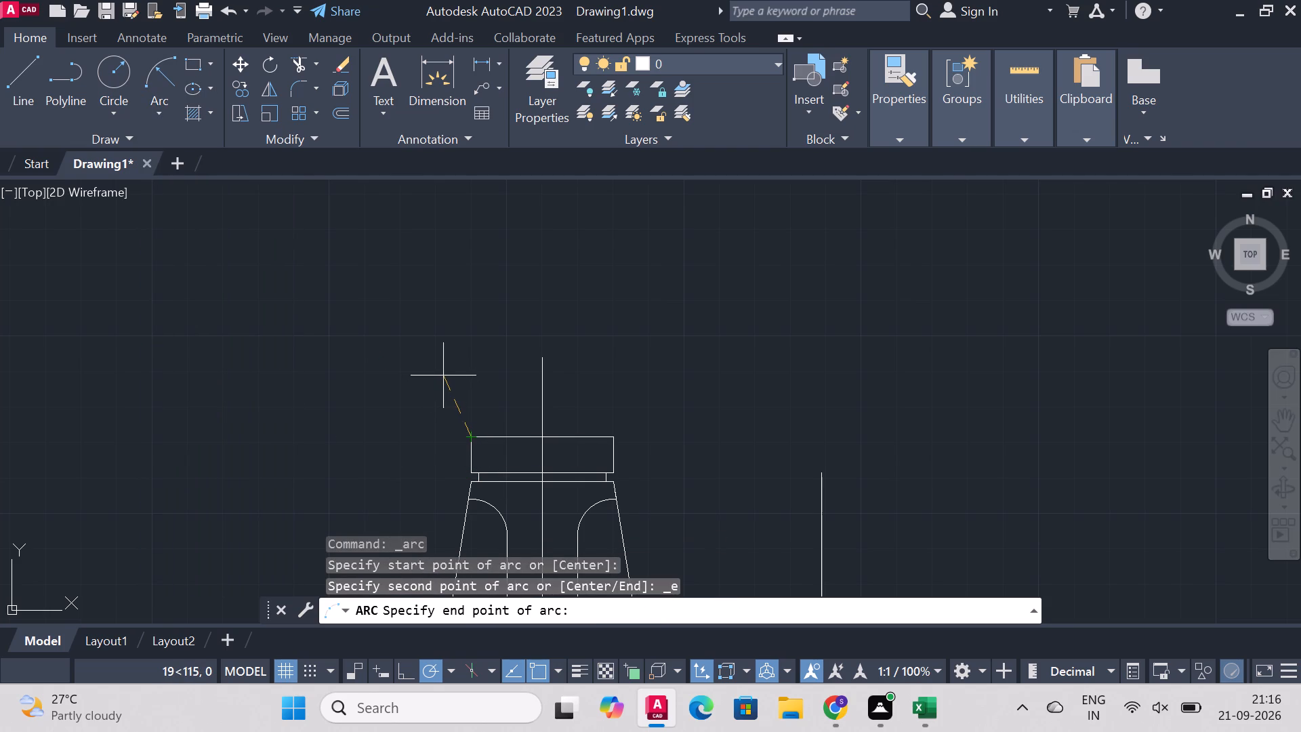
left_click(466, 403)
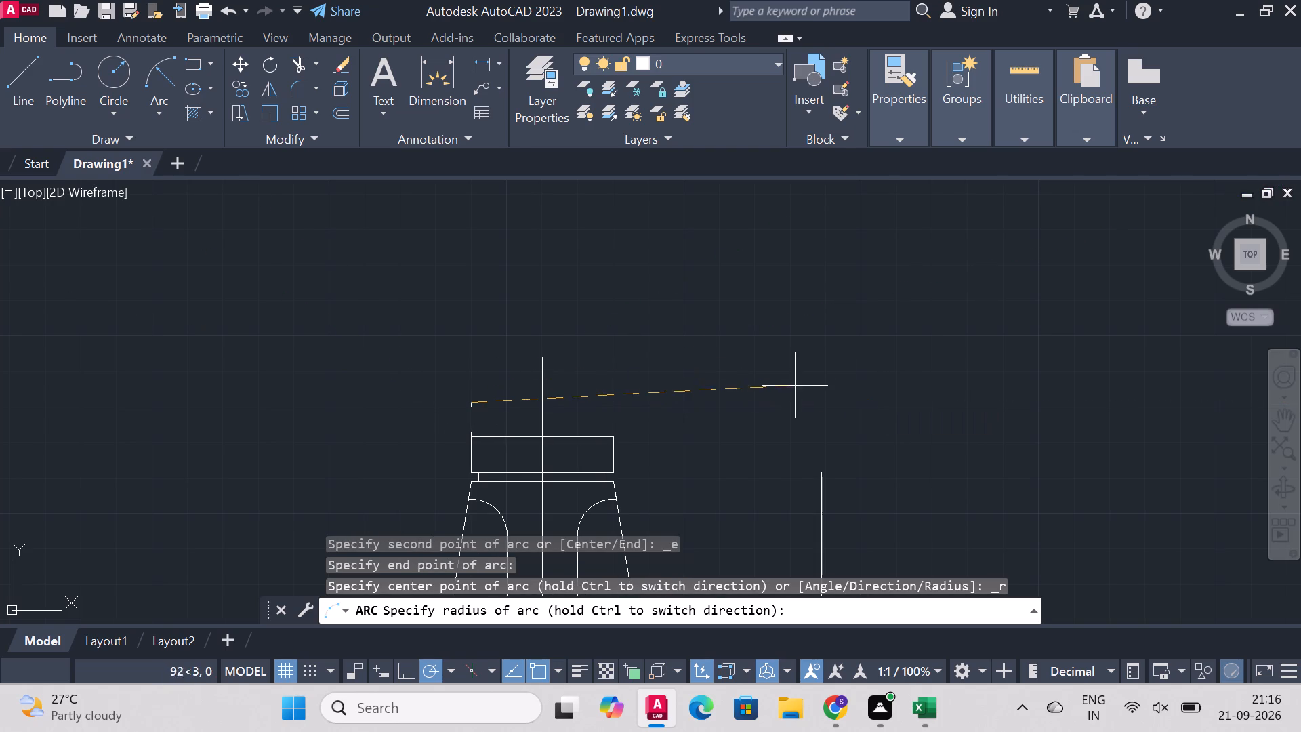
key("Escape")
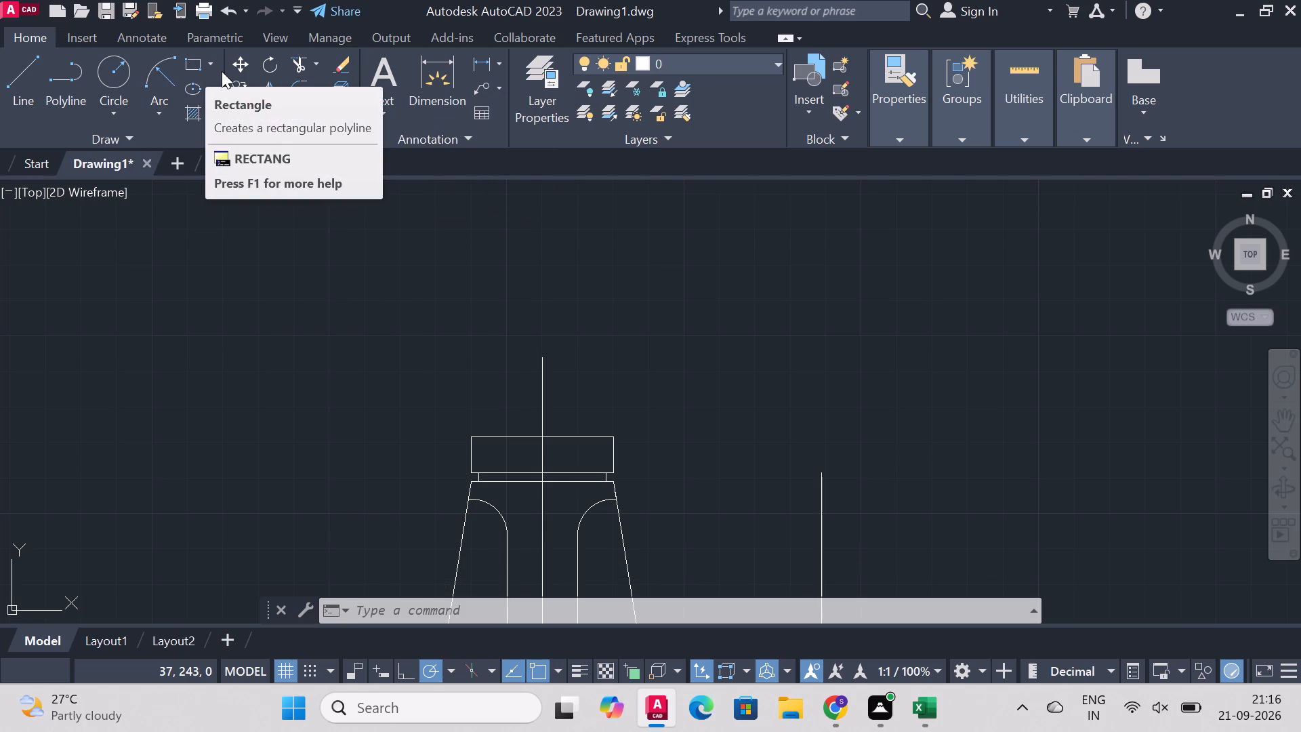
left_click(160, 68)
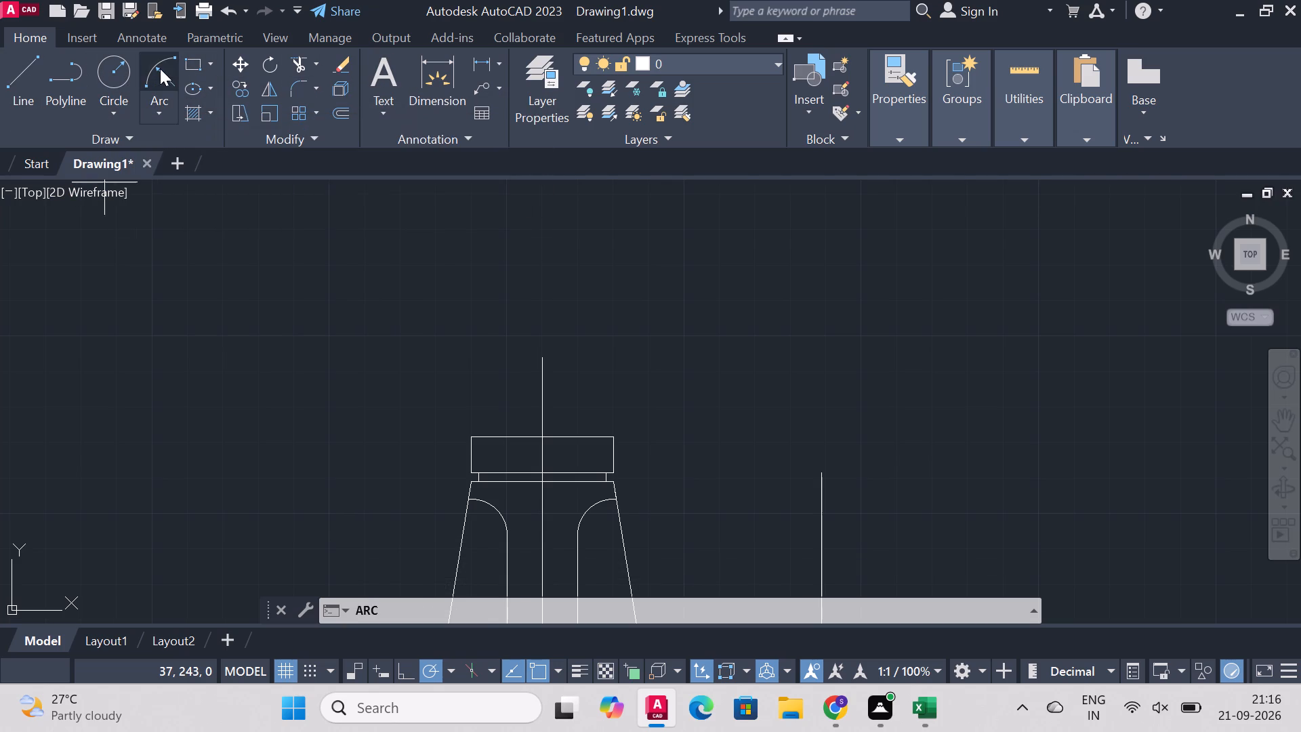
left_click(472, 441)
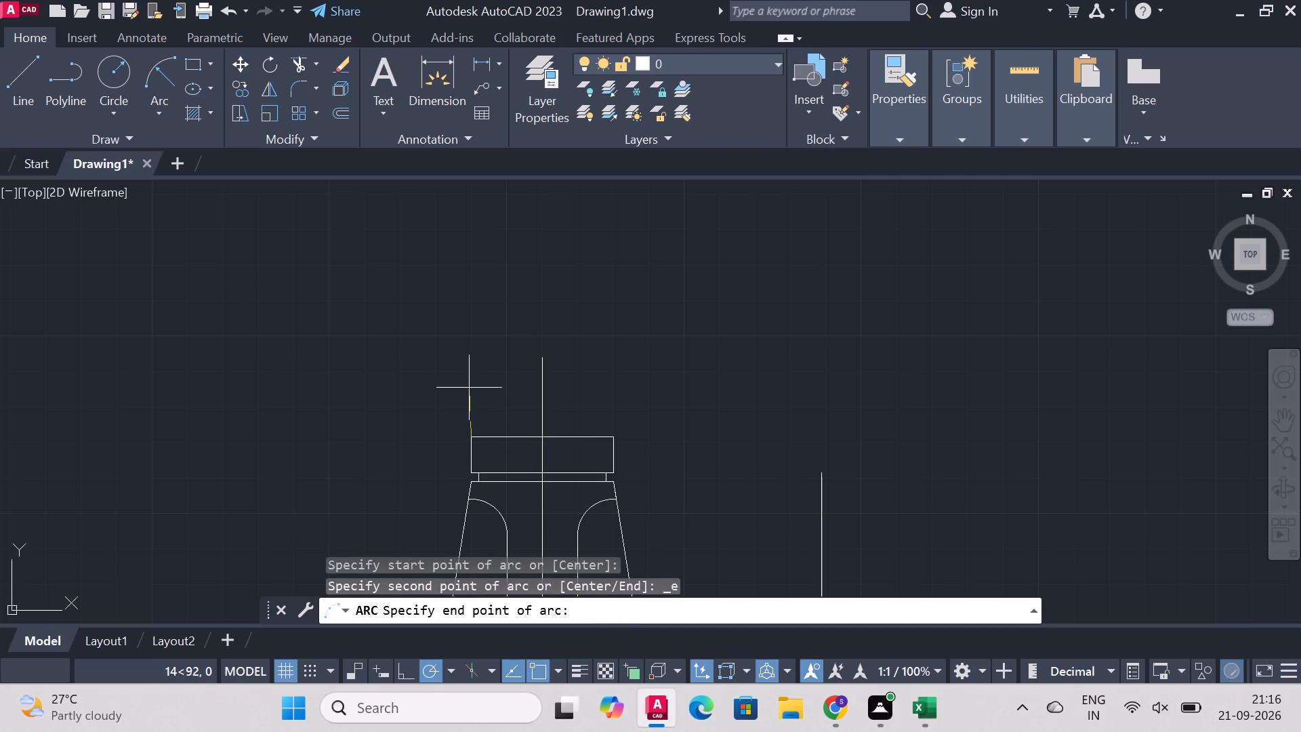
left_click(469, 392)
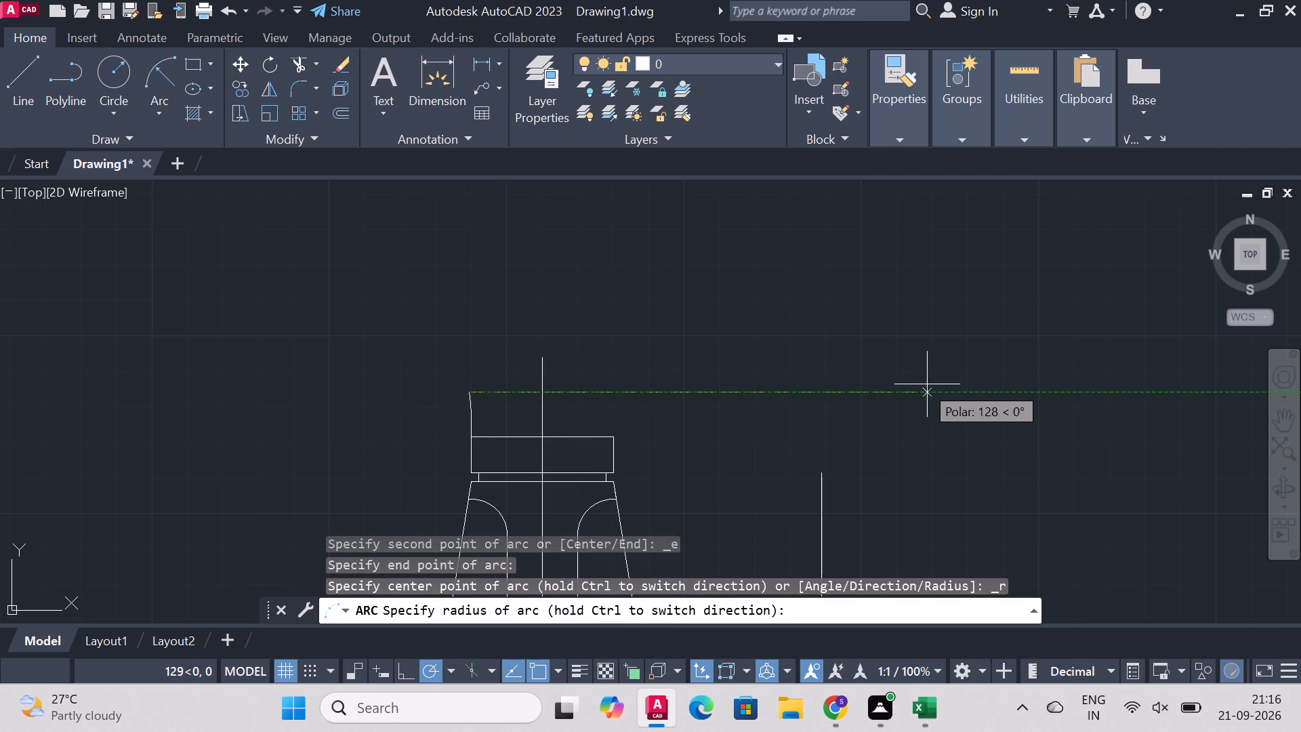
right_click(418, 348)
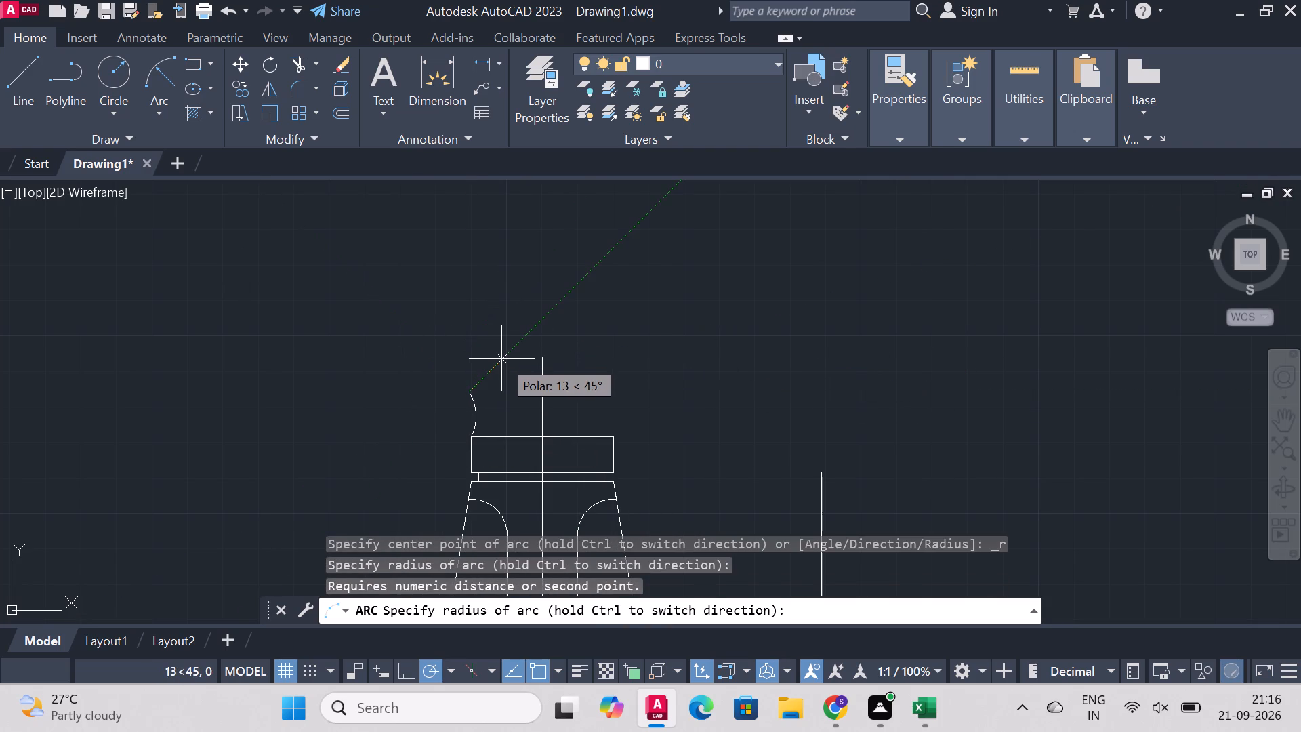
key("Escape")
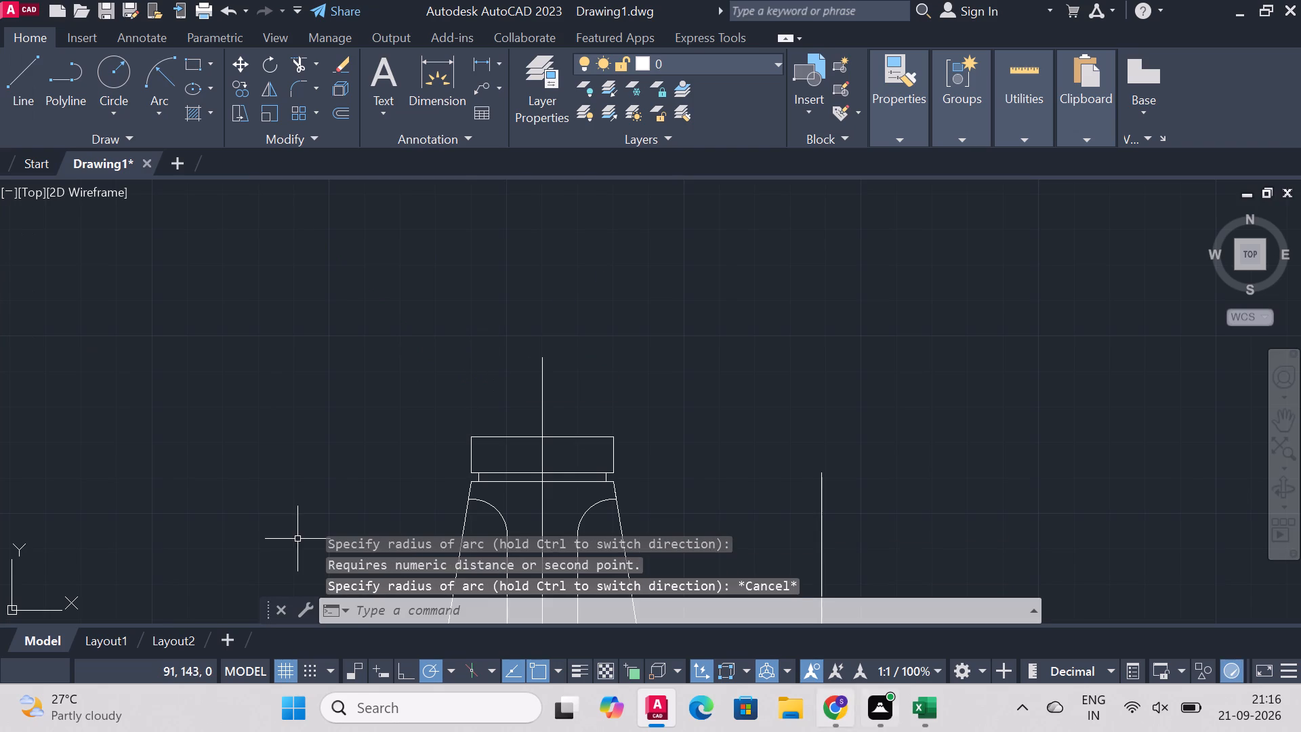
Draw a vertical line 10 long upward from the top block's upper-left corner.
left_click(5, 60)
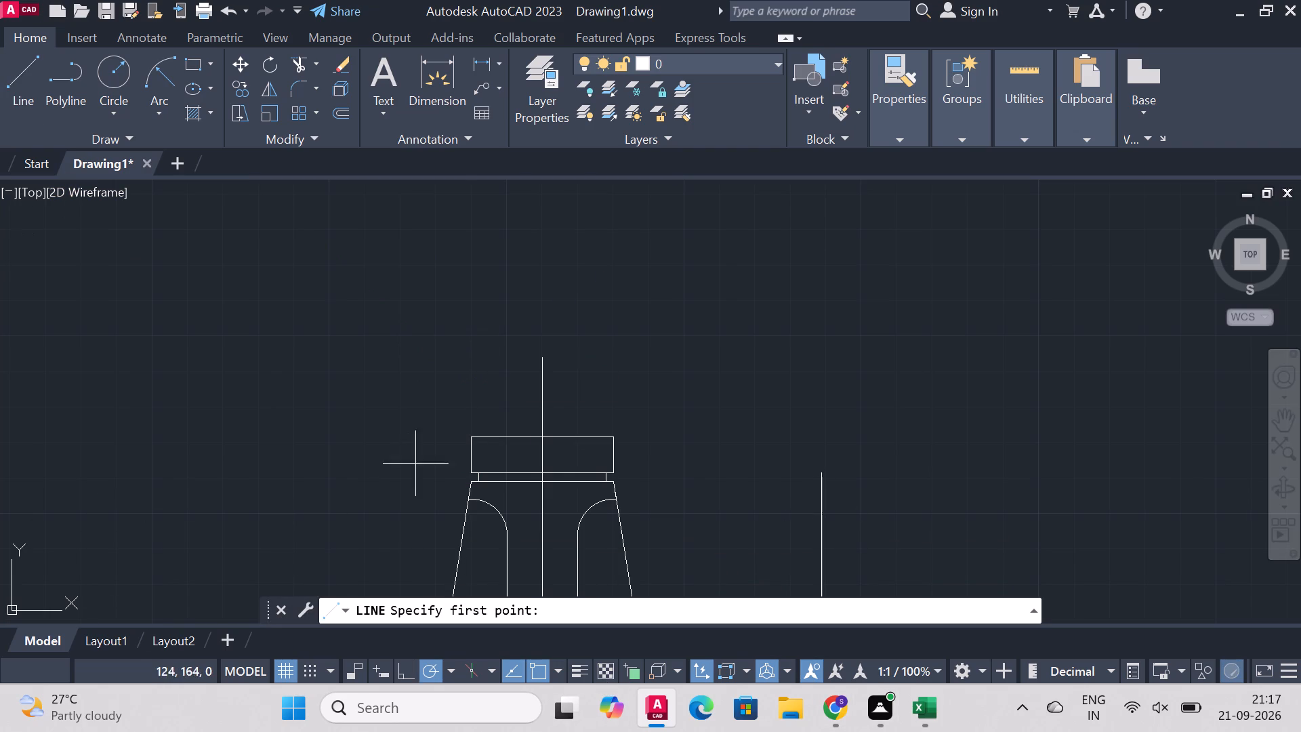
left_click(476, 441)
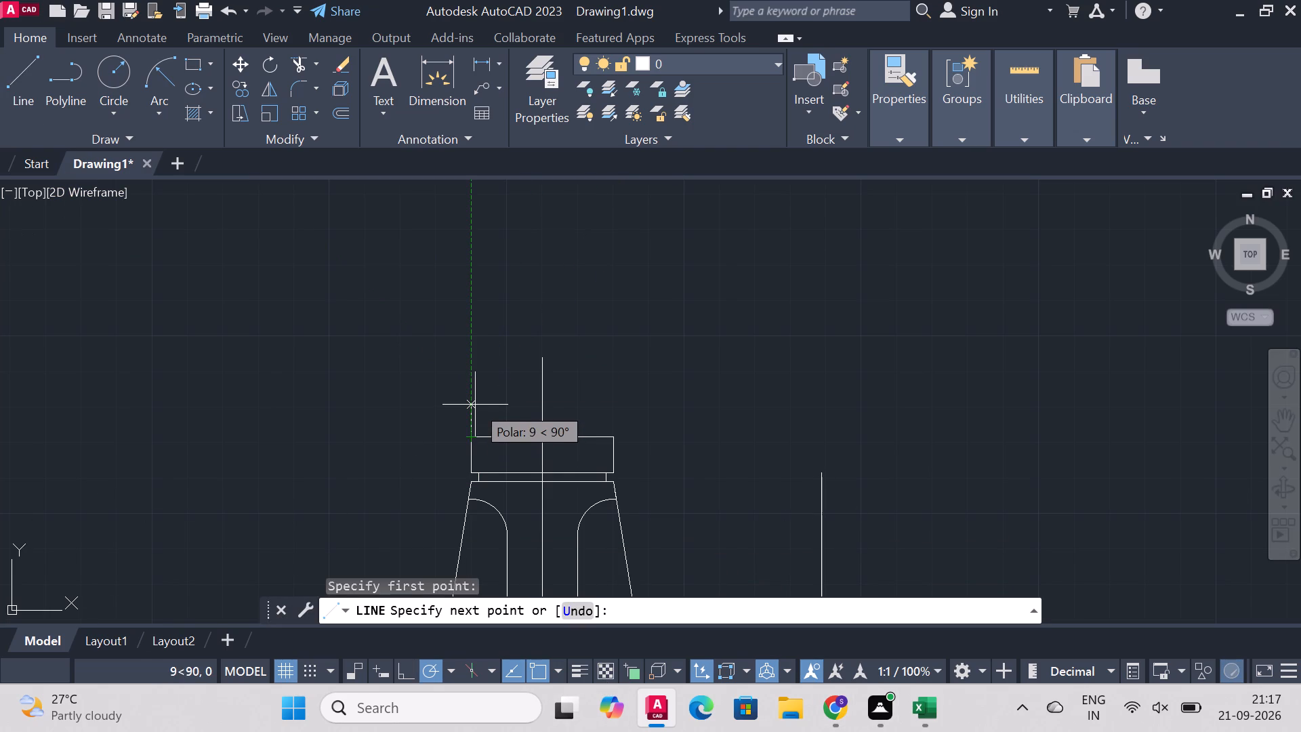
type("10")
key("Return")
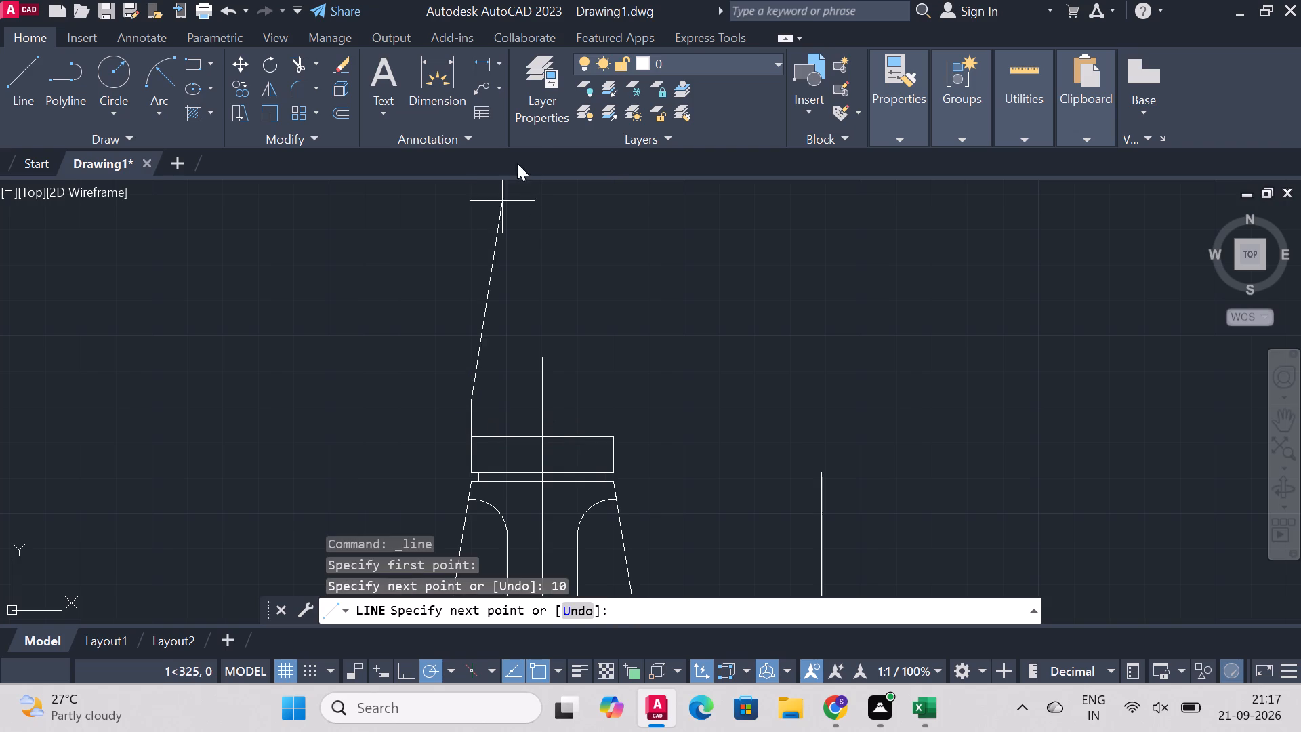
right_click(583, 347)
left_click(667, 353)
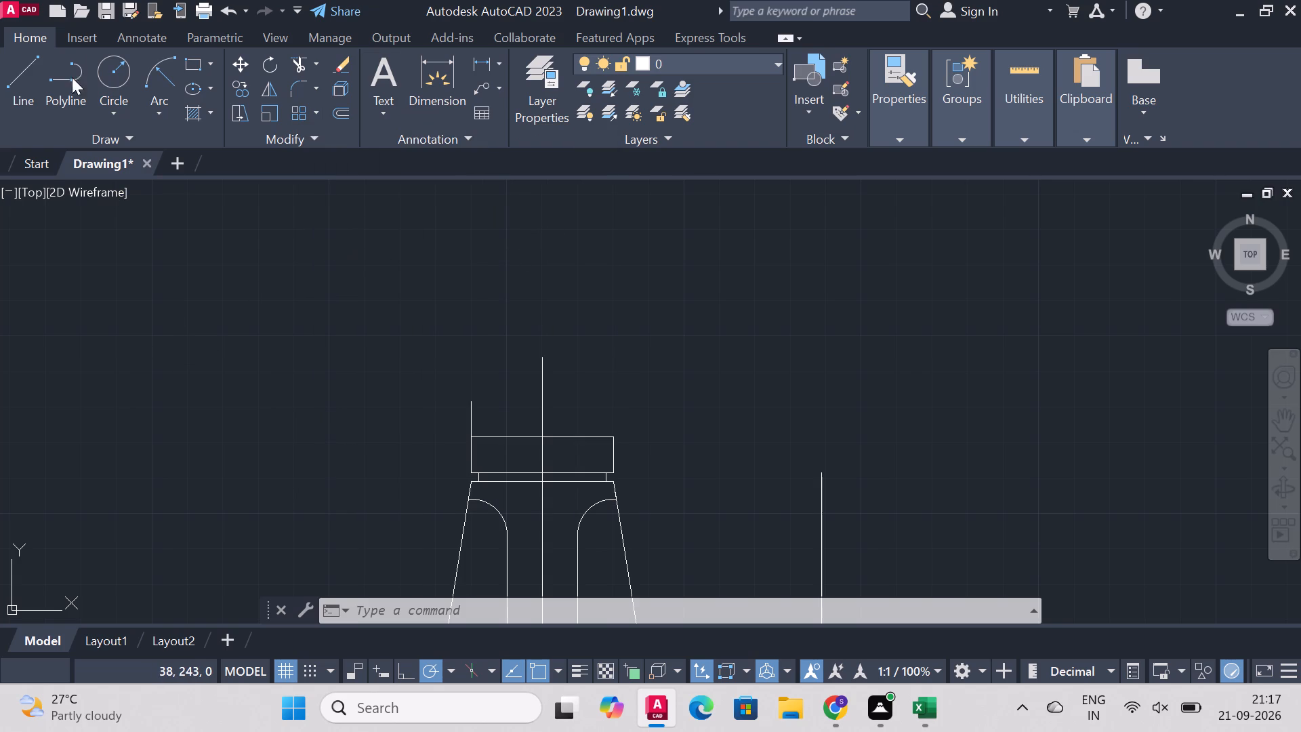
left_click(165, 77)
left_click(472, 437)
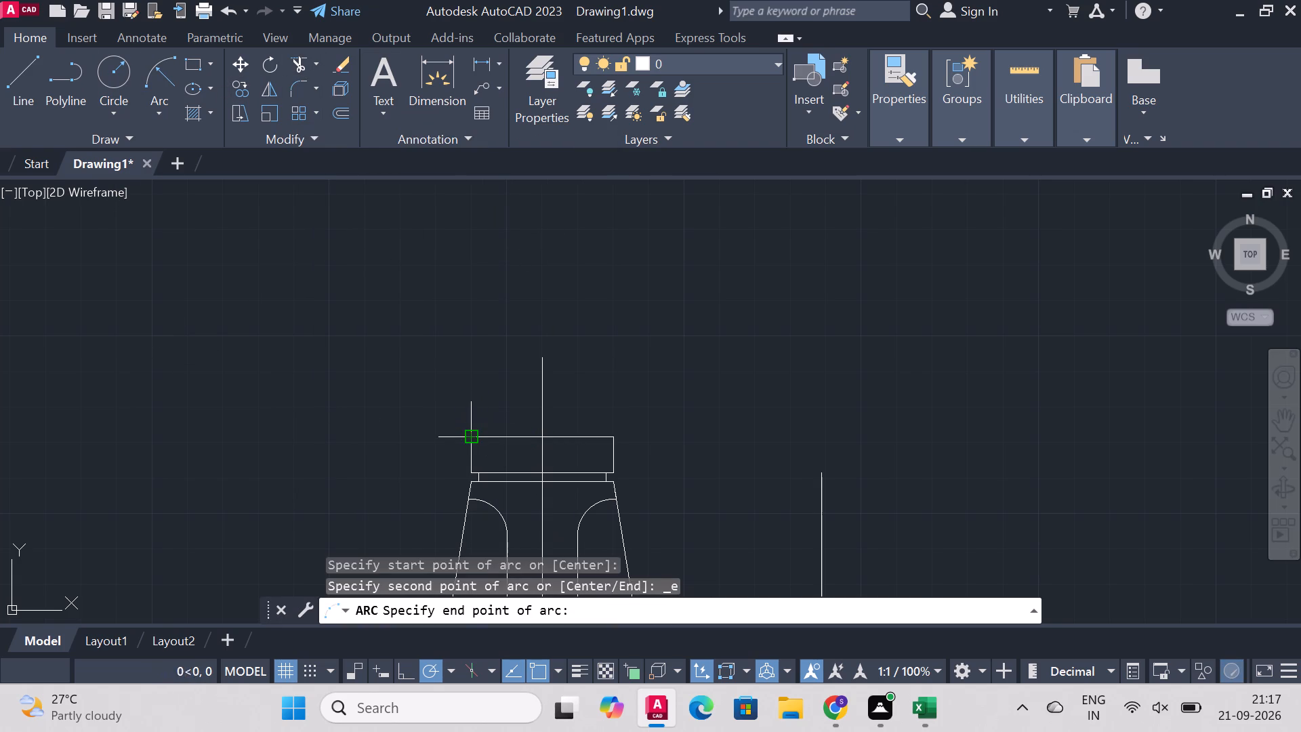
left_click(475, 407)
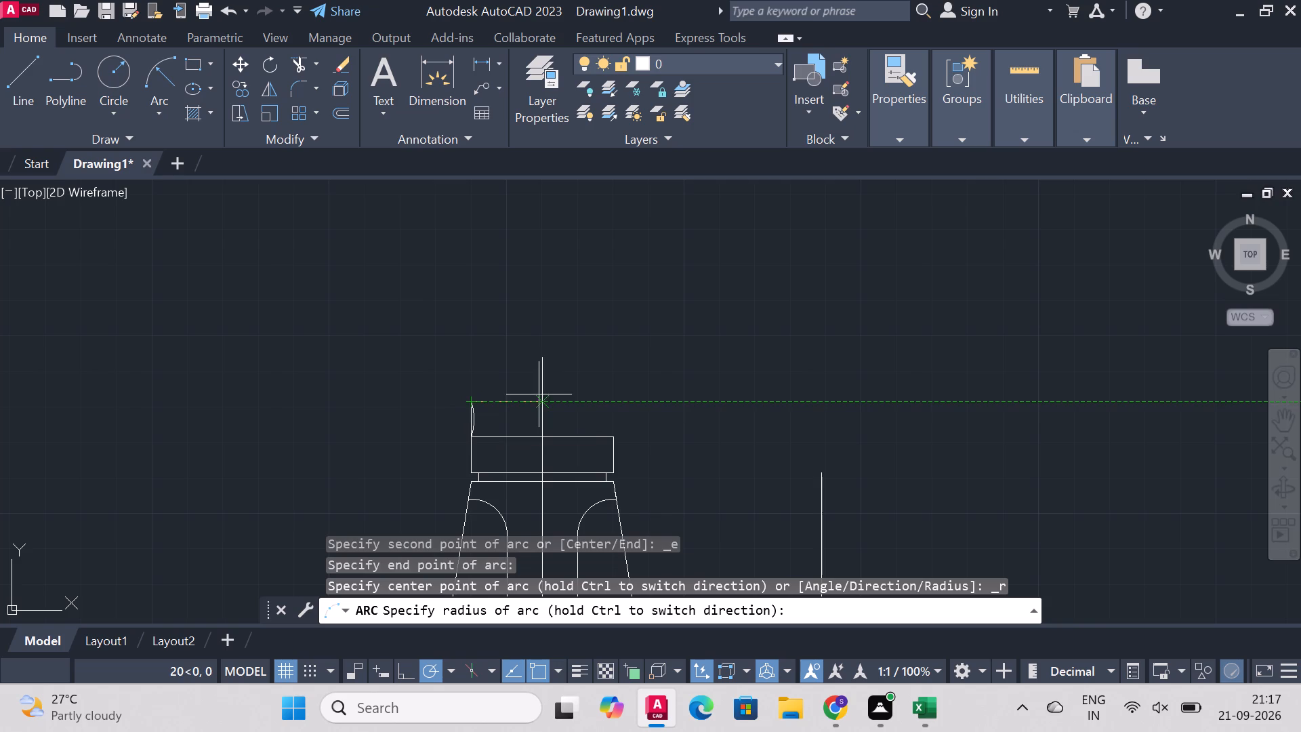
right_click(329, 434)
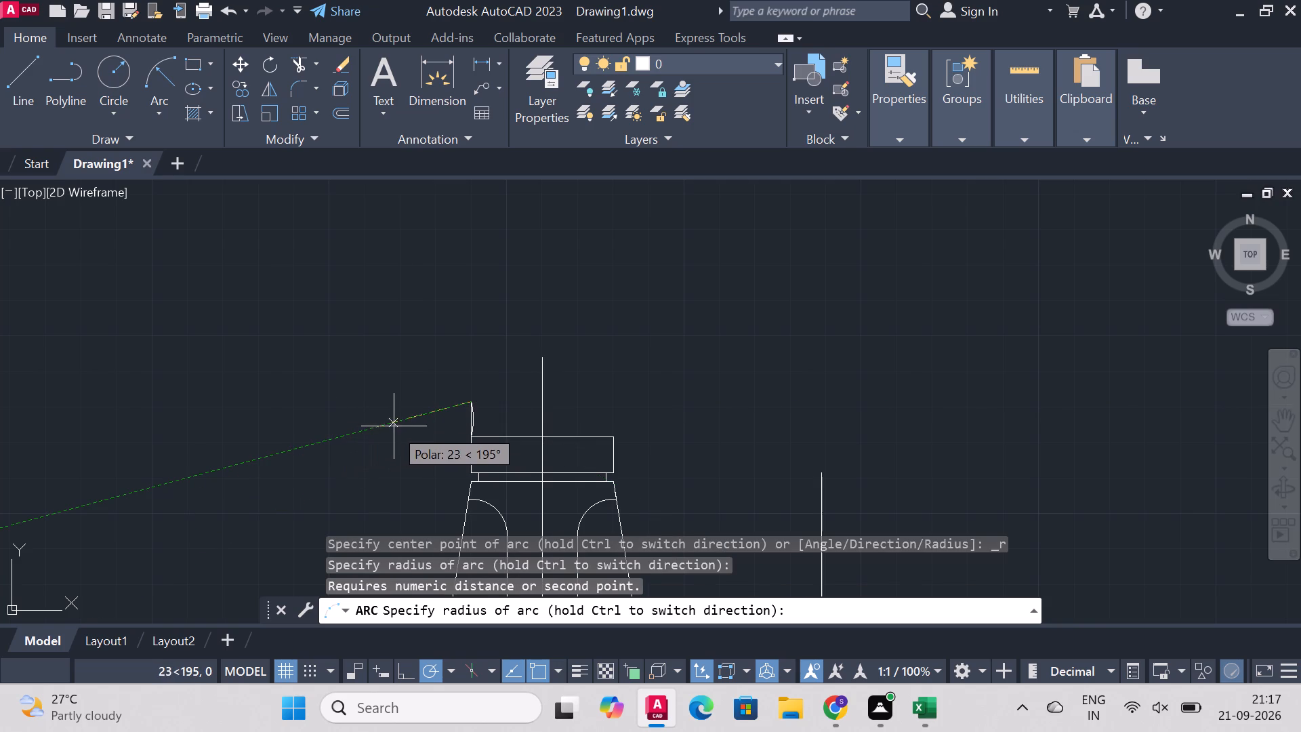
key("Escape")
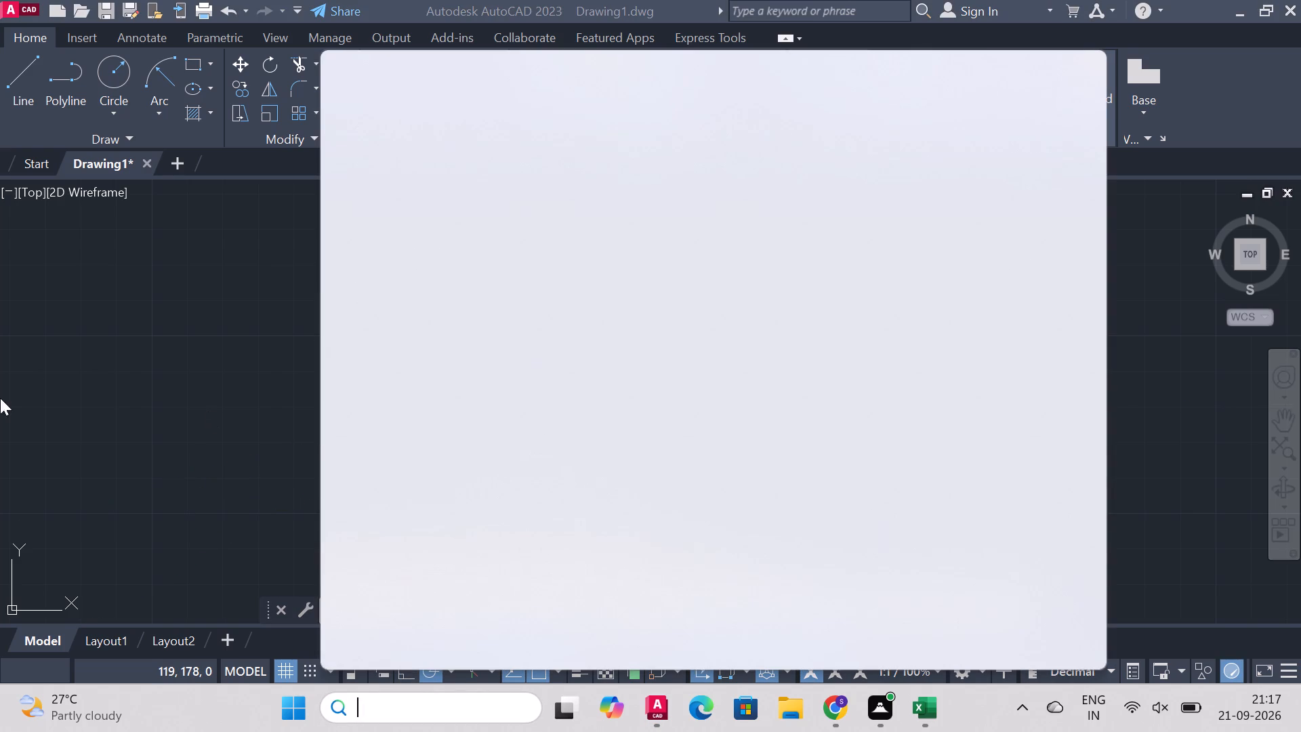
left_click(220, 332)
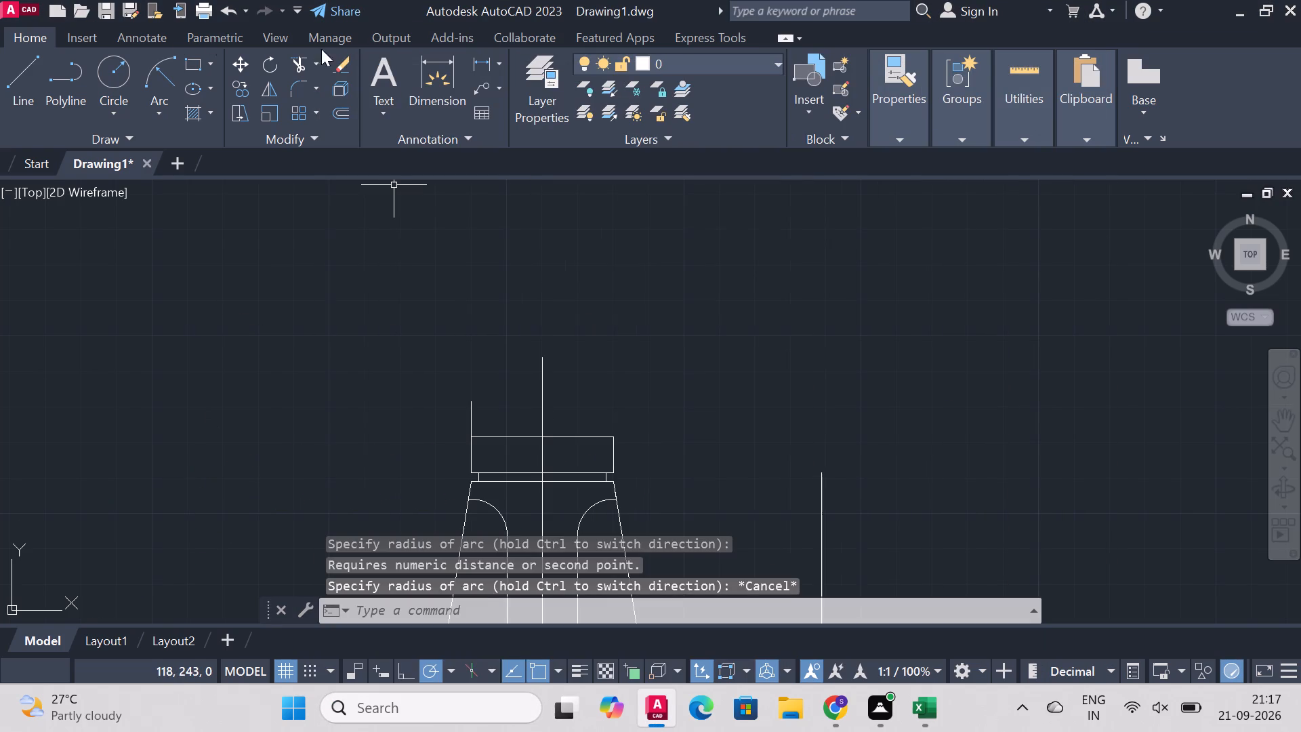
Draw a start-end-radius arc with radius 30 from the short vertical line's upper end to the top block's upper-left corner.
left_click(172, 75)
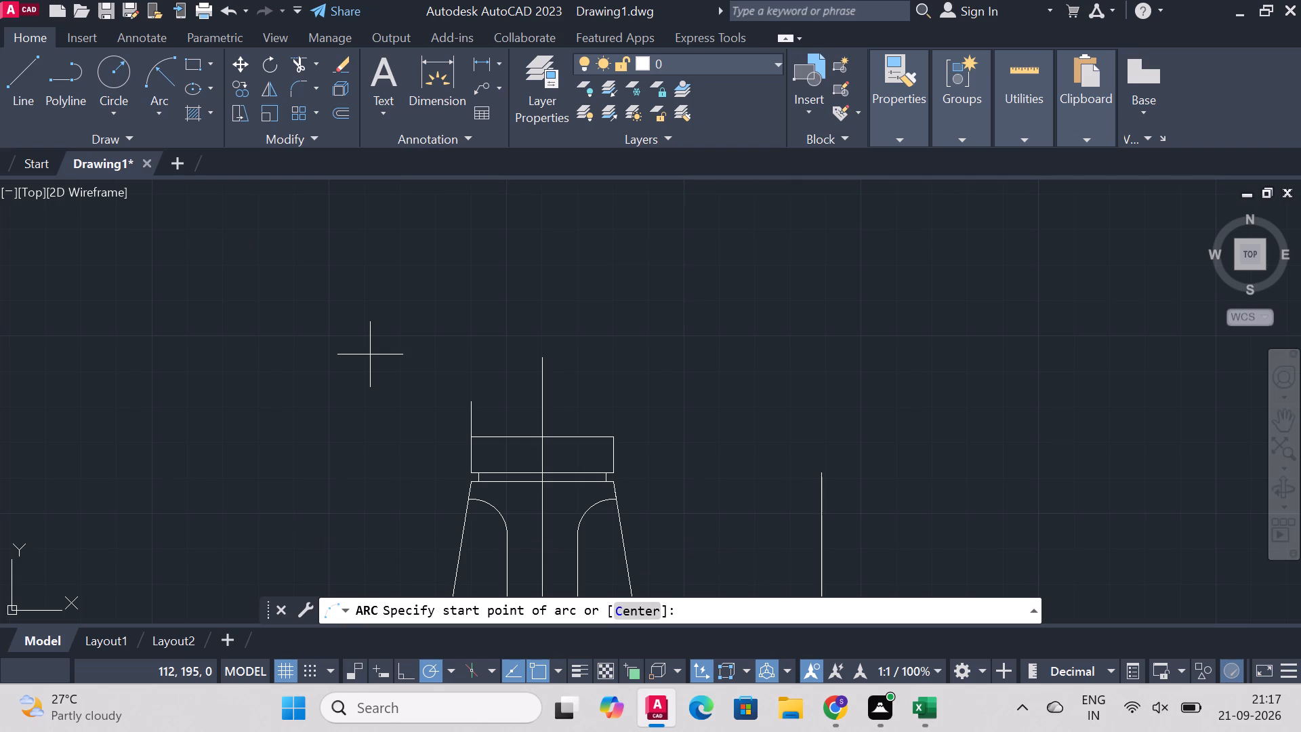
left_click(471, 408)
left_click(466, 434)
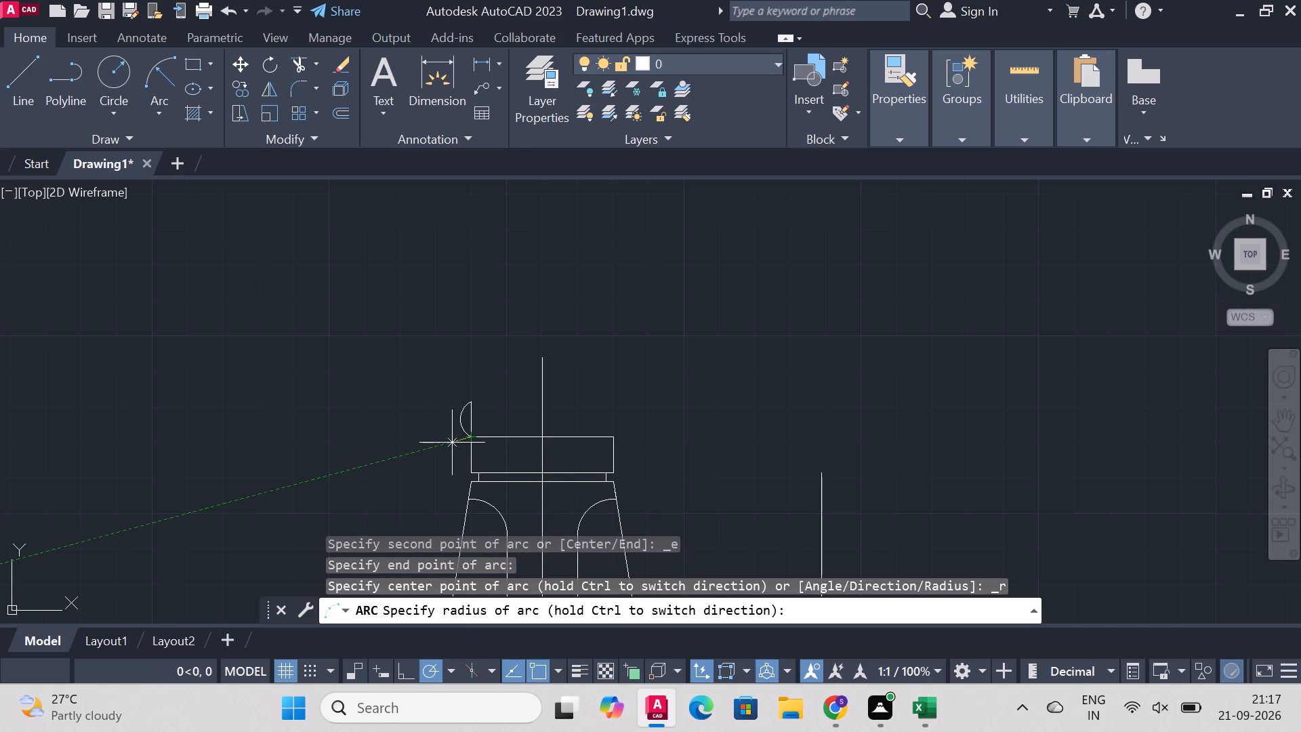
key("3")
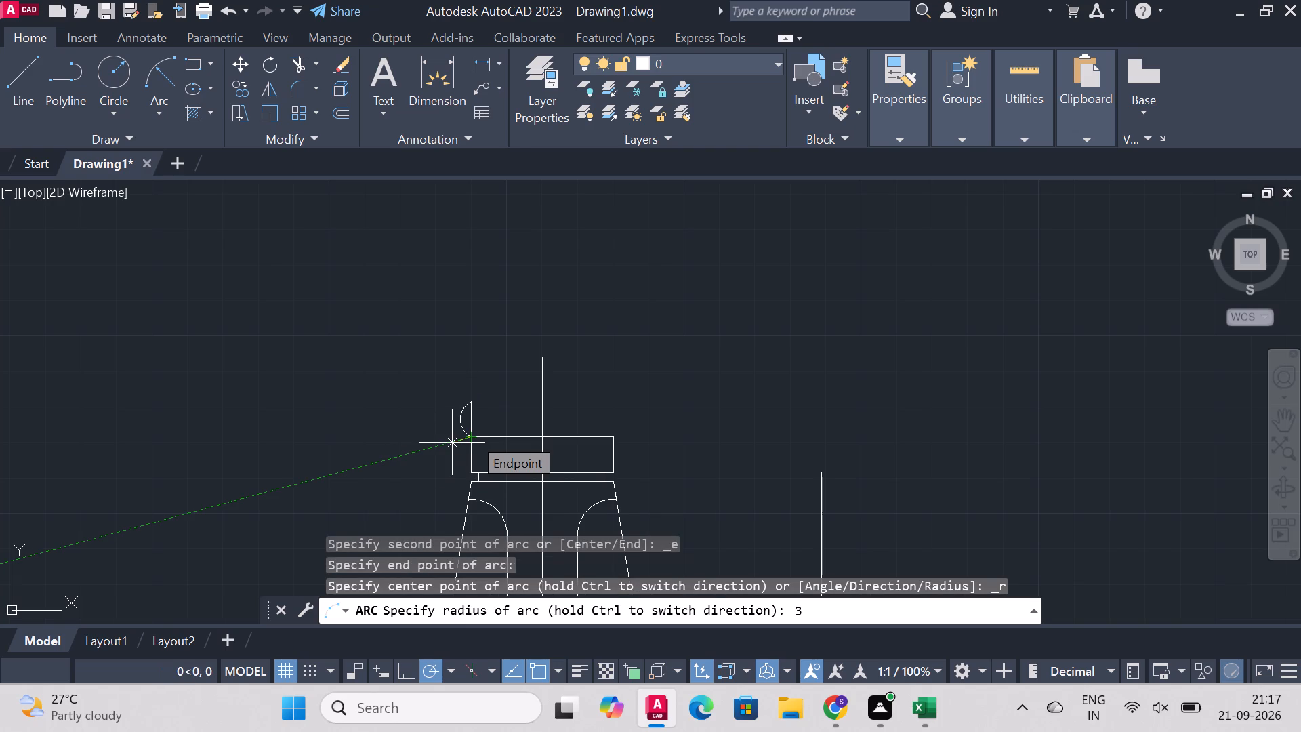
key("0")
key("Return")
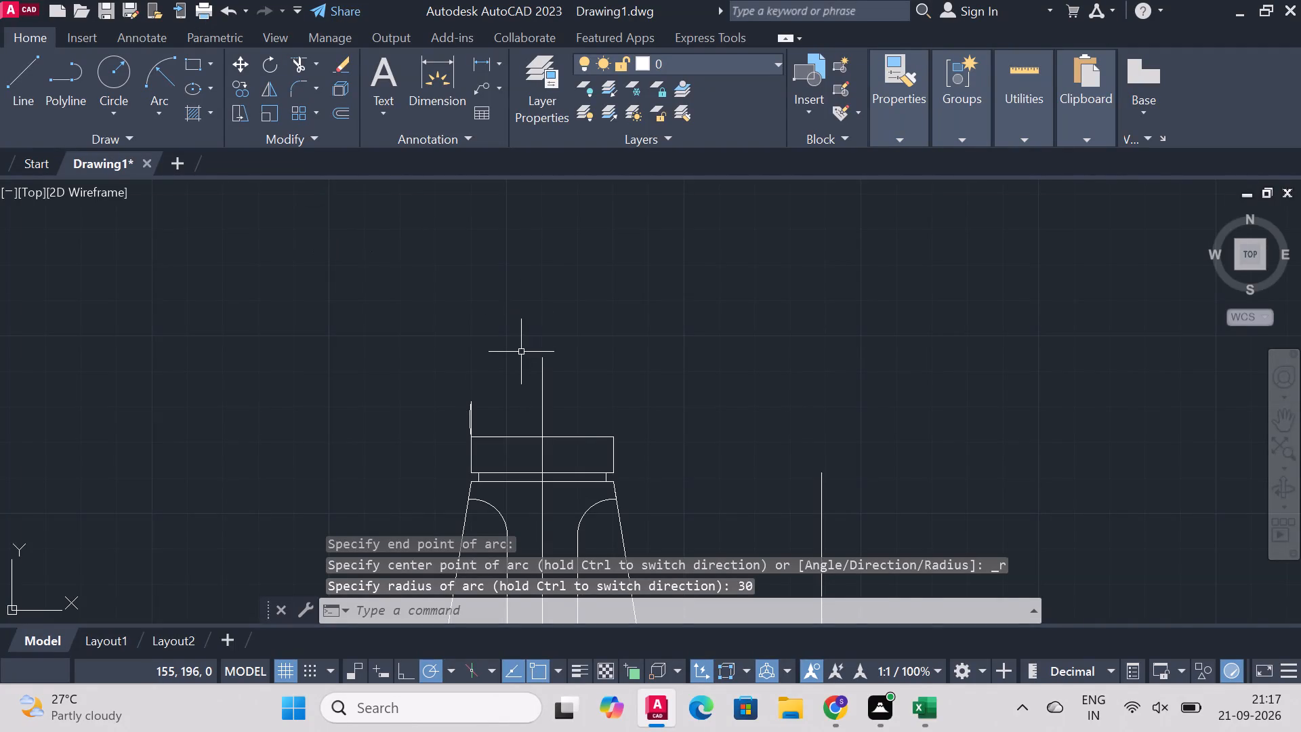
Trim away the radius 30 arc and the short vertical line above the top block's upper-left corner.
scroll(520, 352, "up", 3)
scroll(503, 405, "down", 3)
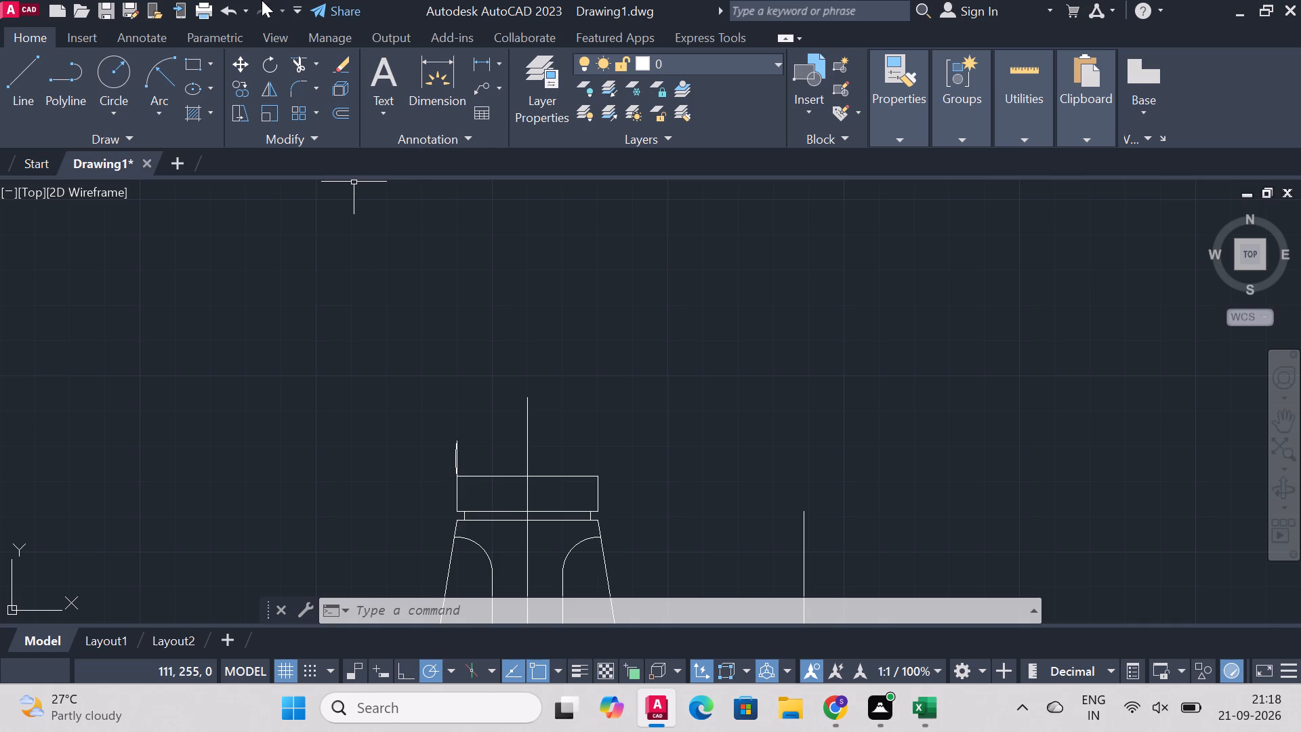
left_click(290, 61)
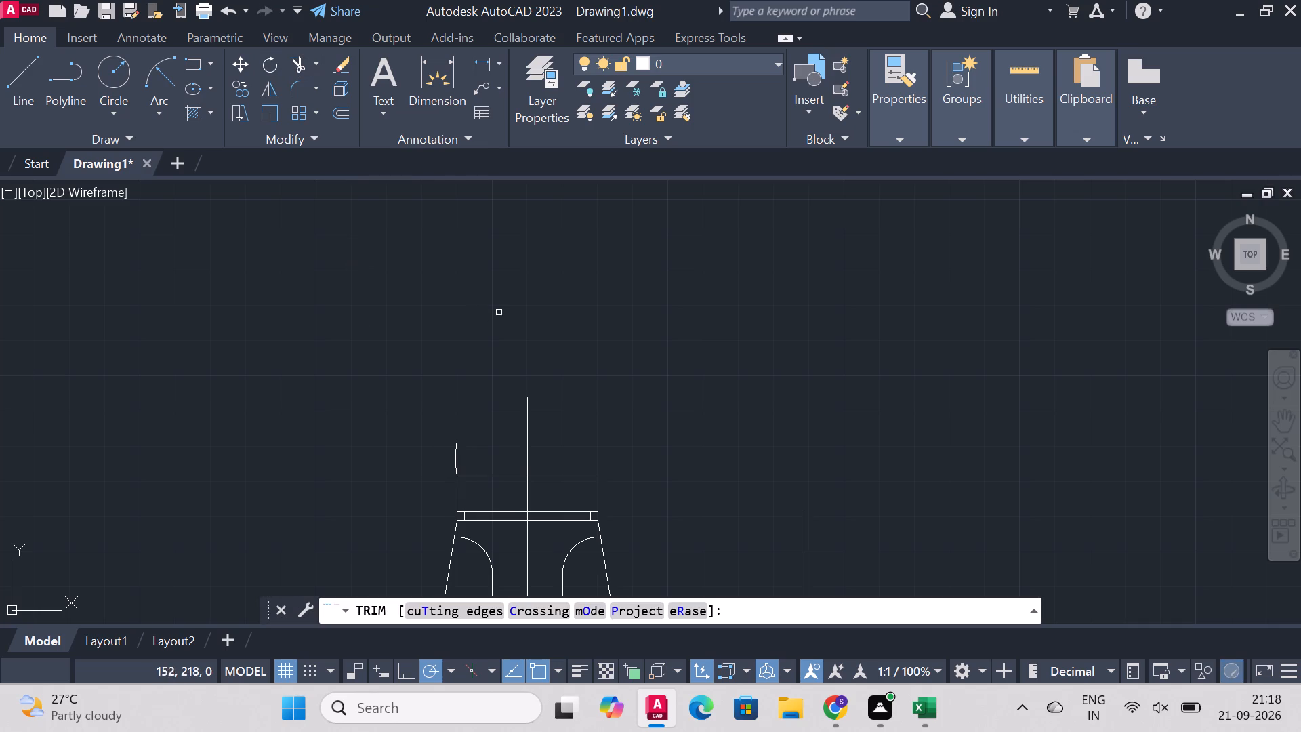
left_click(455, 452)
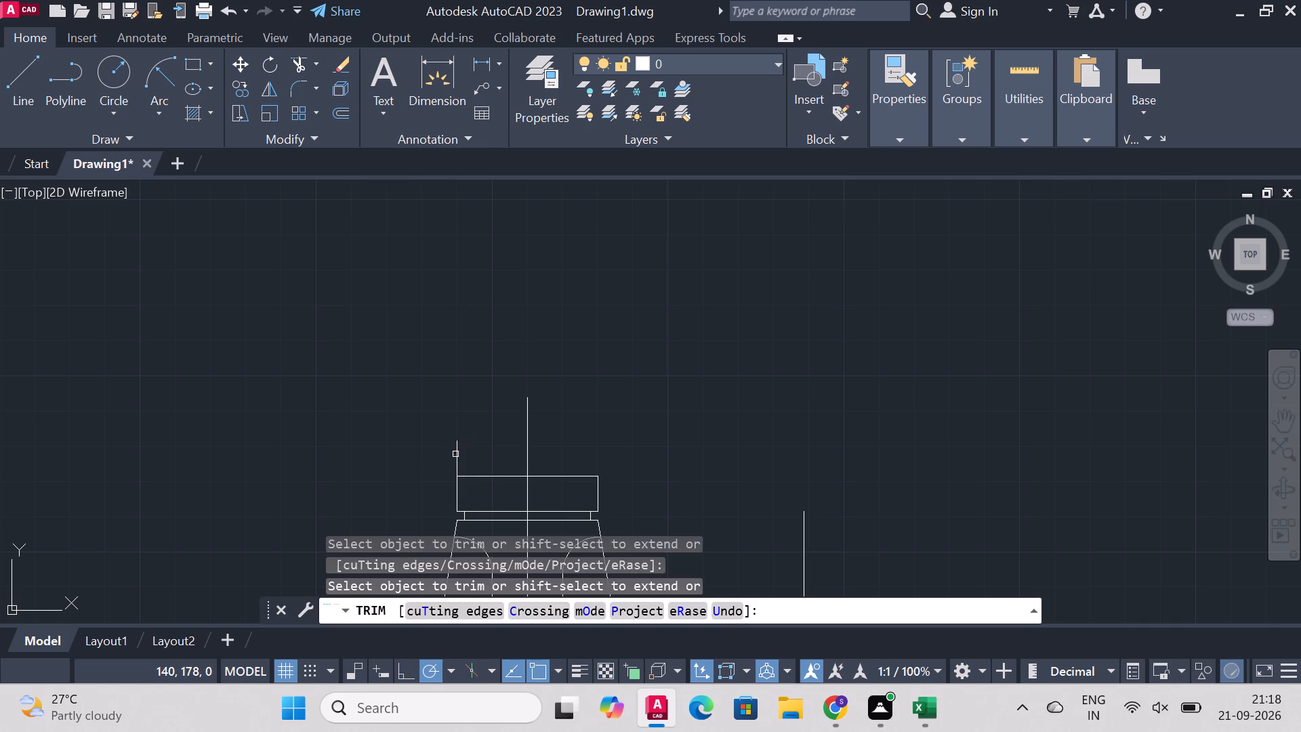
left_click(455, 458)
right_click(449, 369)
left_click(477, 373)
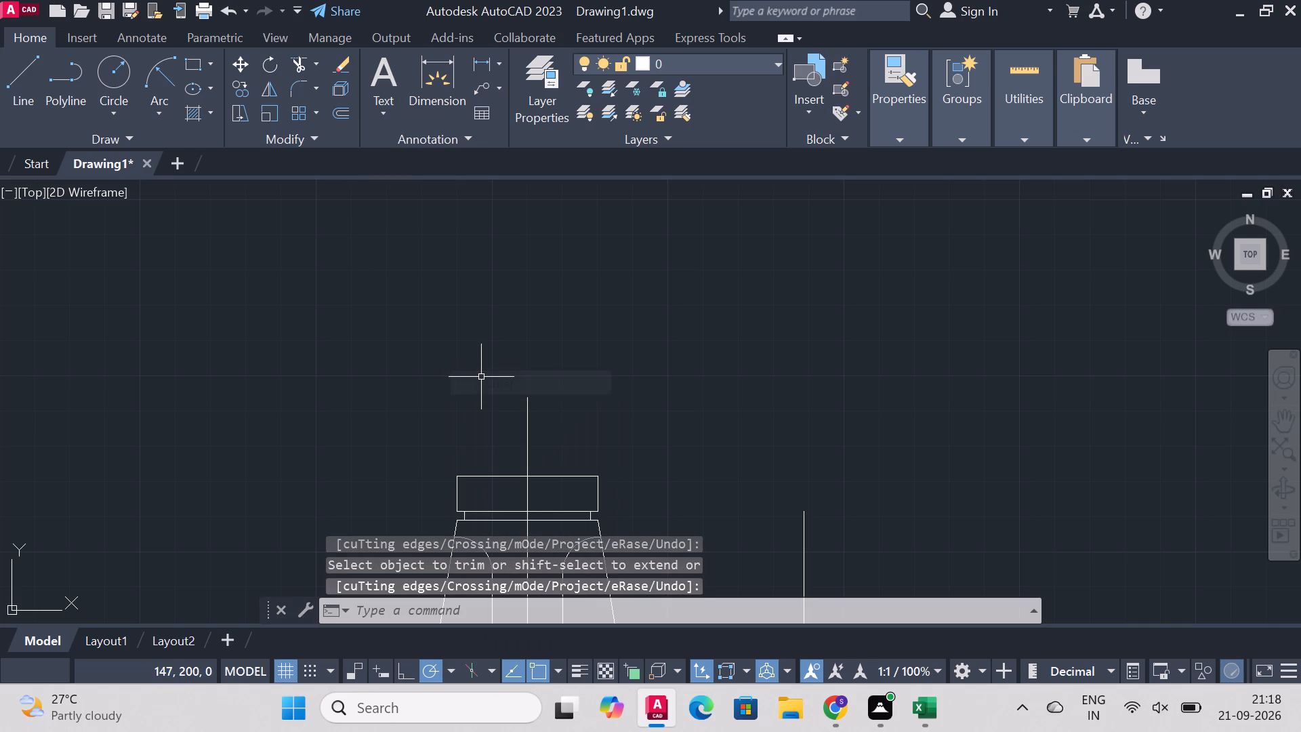
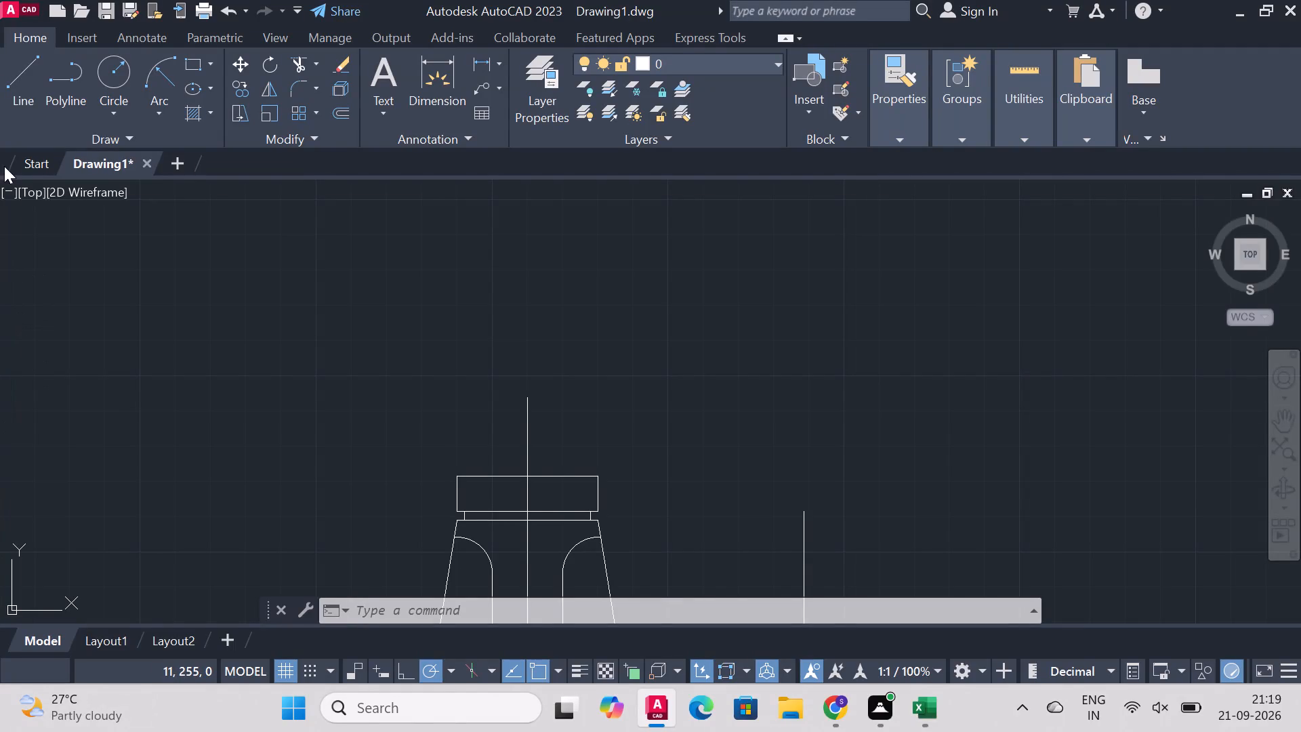
Extend the part's vertical centreline with a line drawn straight up from its upper end, well above the top block.
left_click(31, 85)
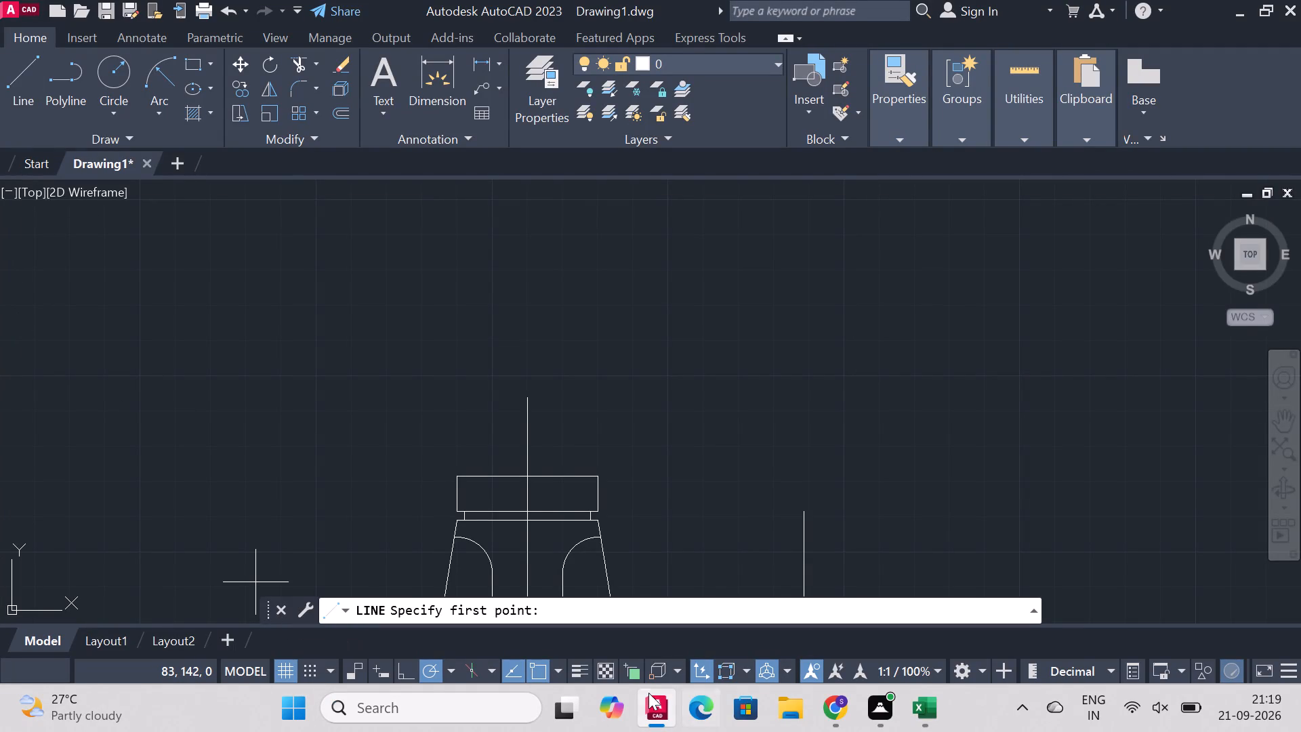
left_click(527, 398)
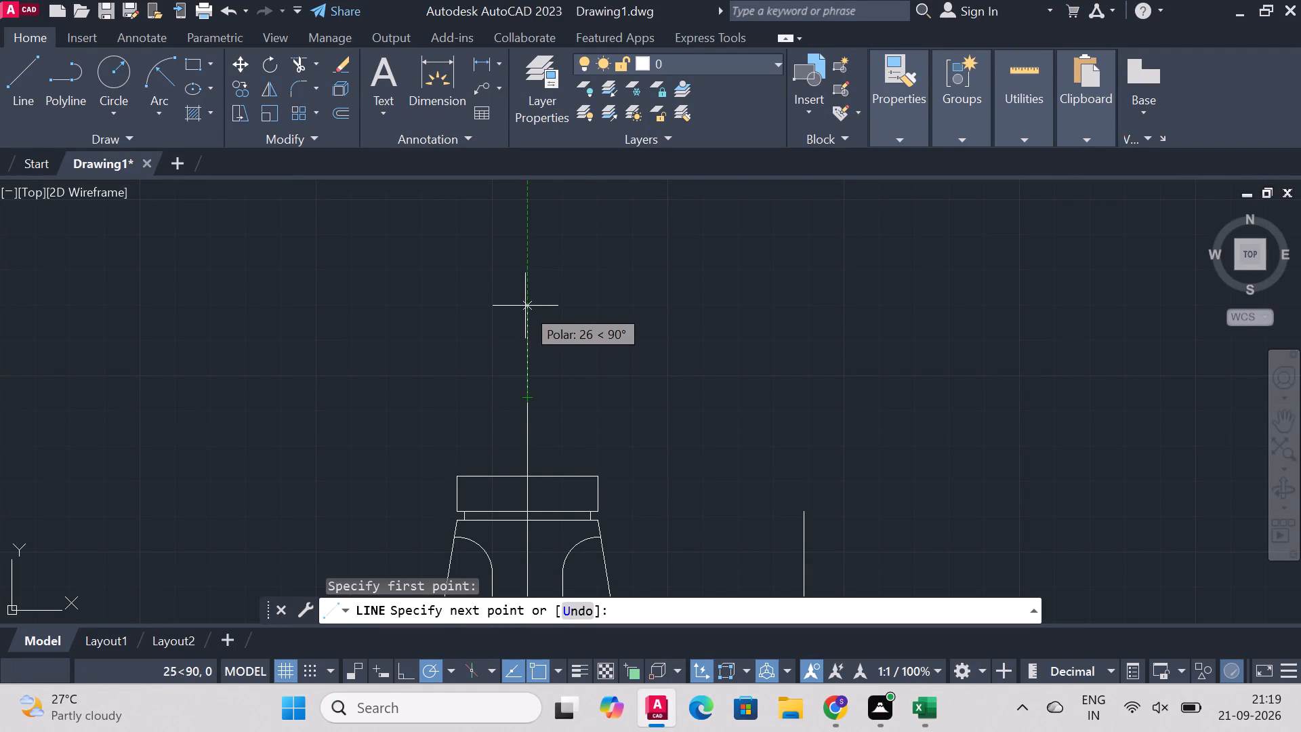
left_click(525, 298)
right_click(525, 298)
left_click(600, 302)
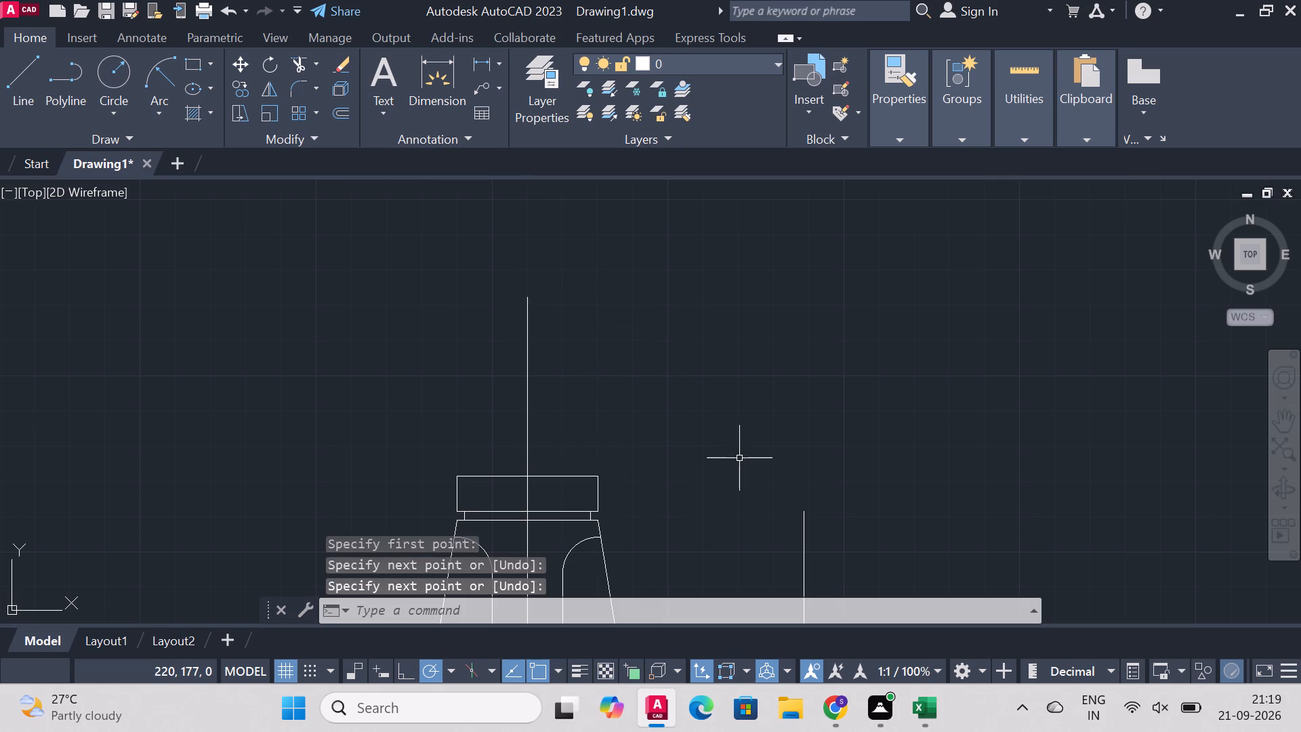
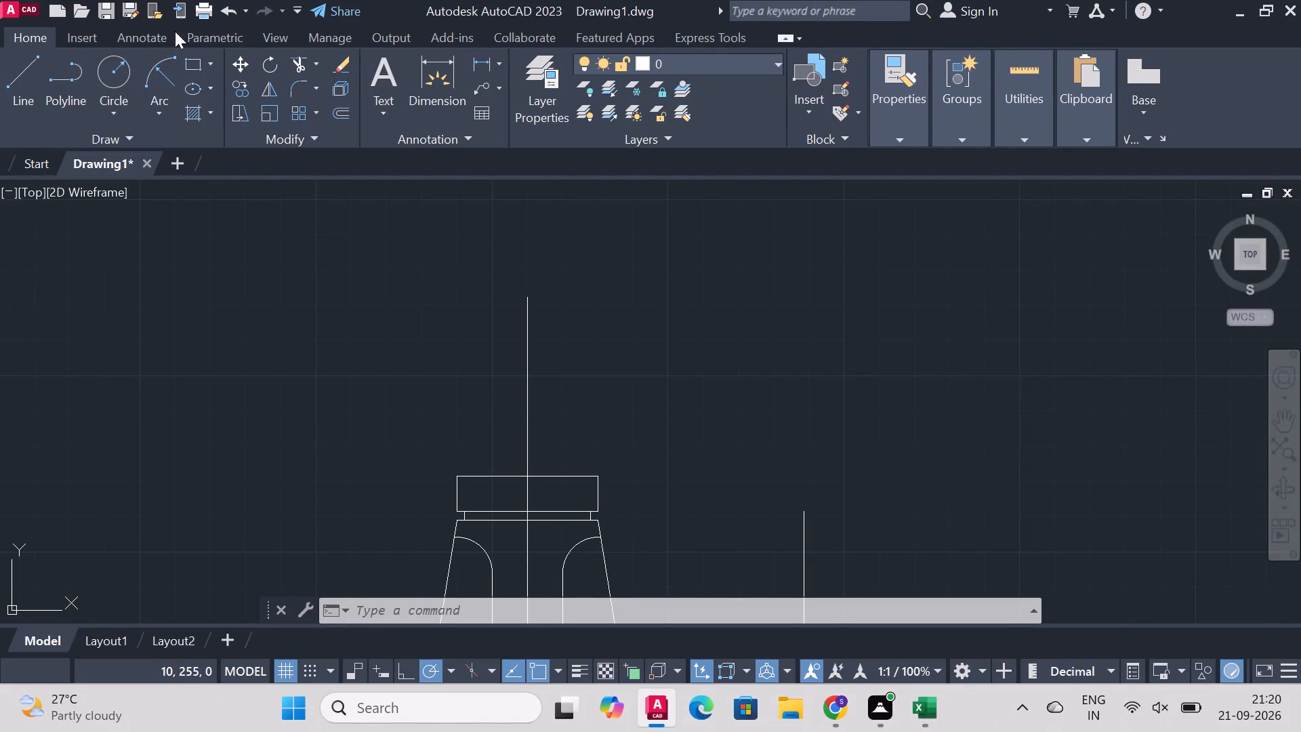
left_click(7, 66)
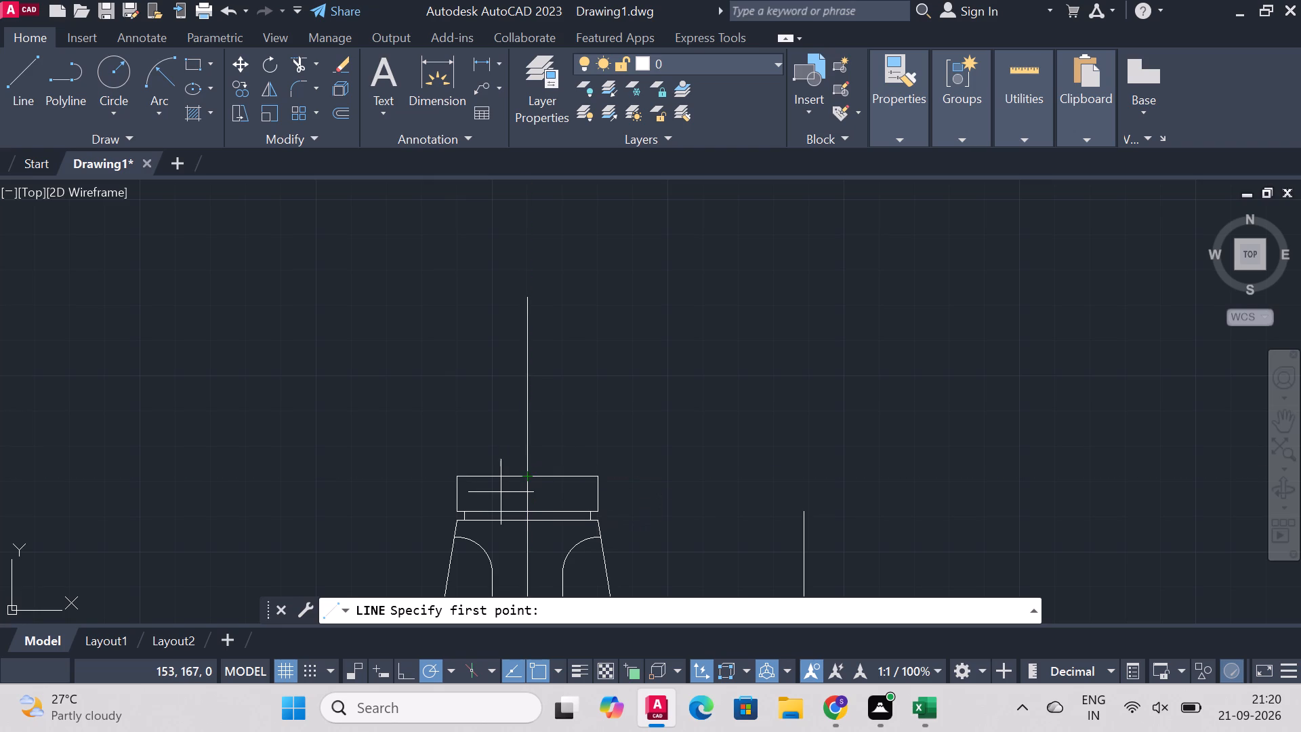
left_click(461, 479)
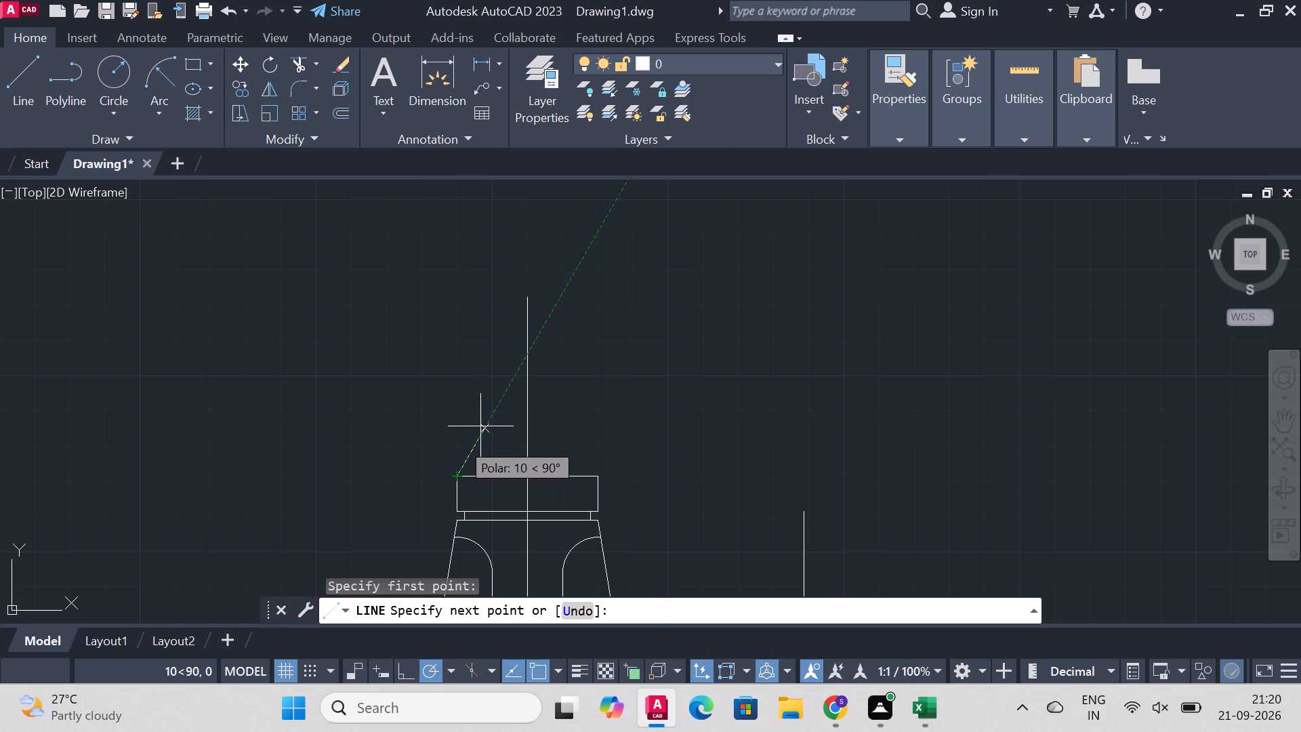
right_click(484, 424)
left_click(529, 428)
Draw a line from the midpoint of the top block's upper edge 60 straight up, continuing 40 horizontally to the left.
left_click(26, 64)
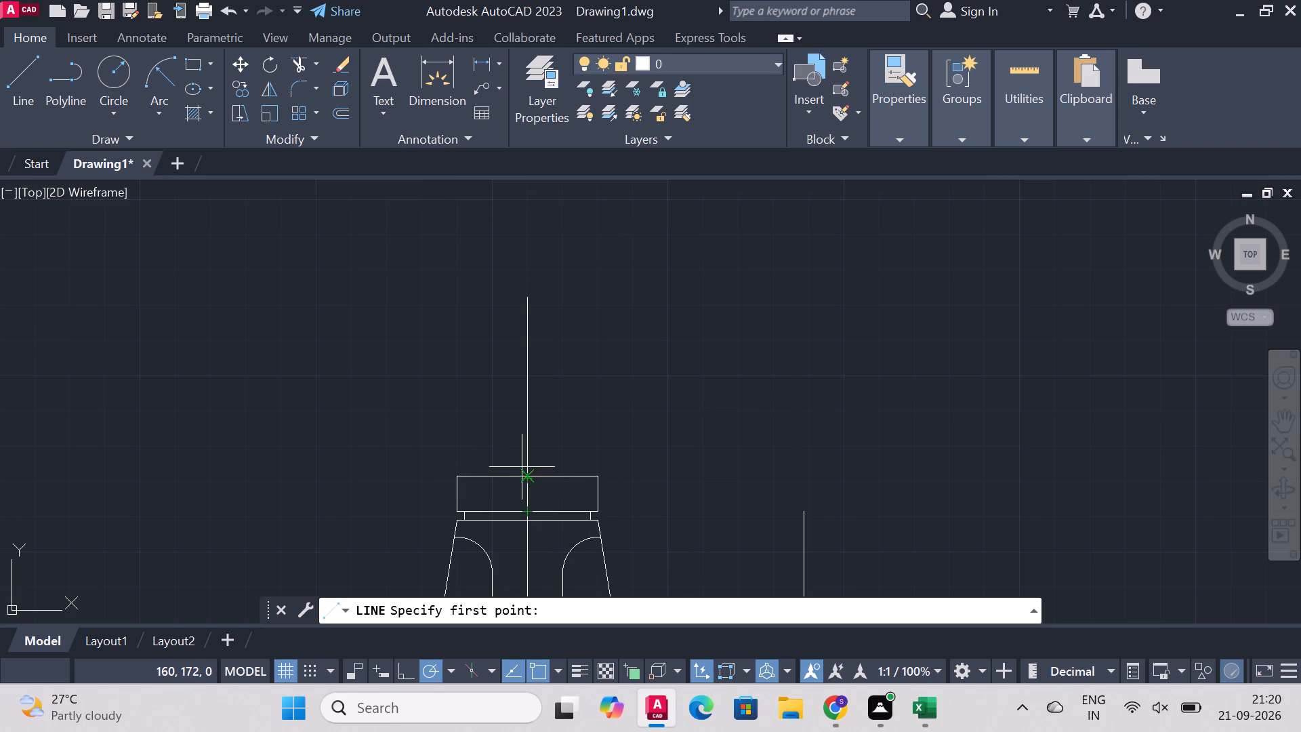
left_click(522, 472)
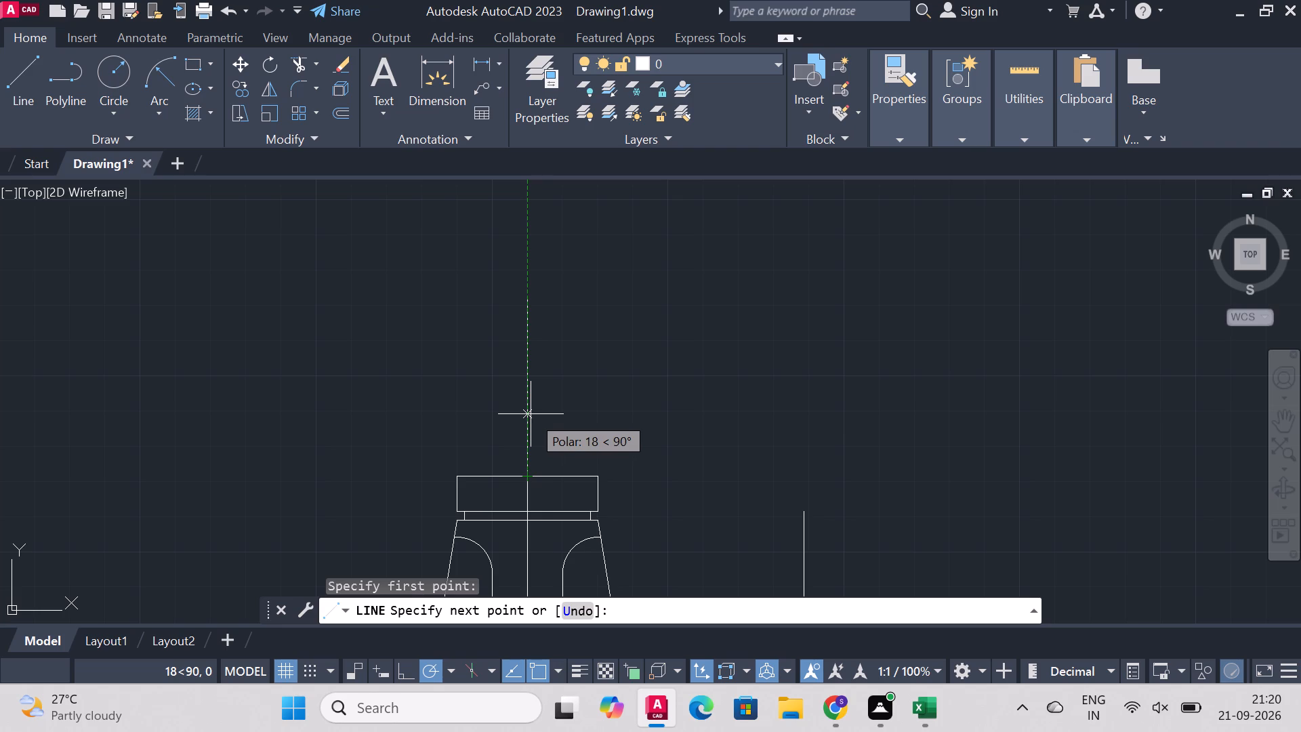
type("60")
key("Return")
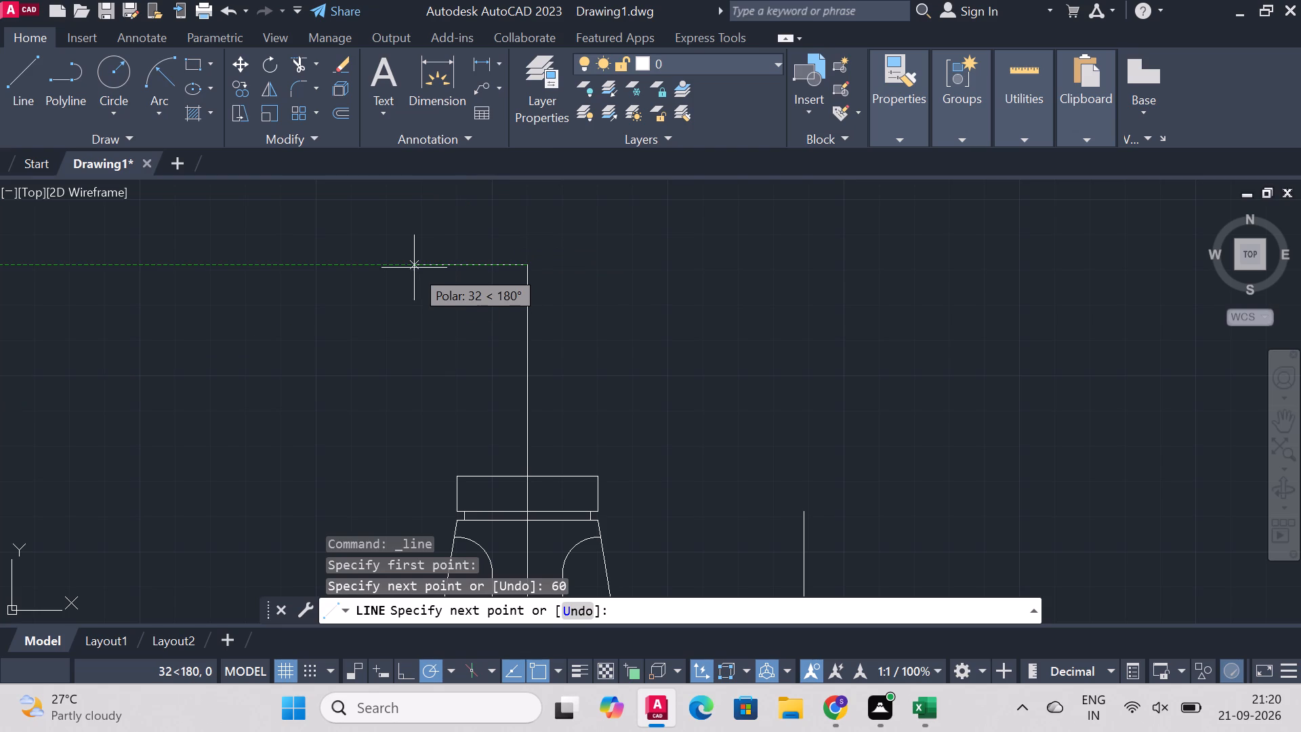
type("40")
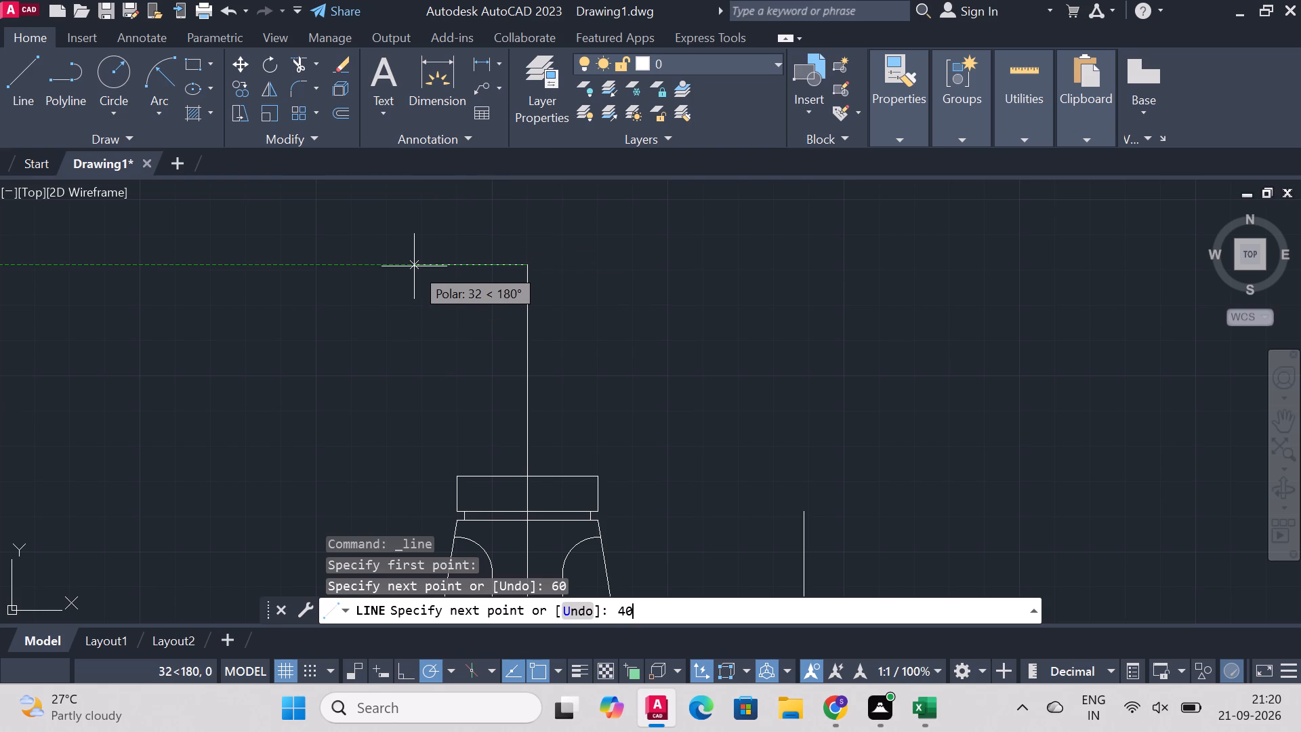
key("Return")
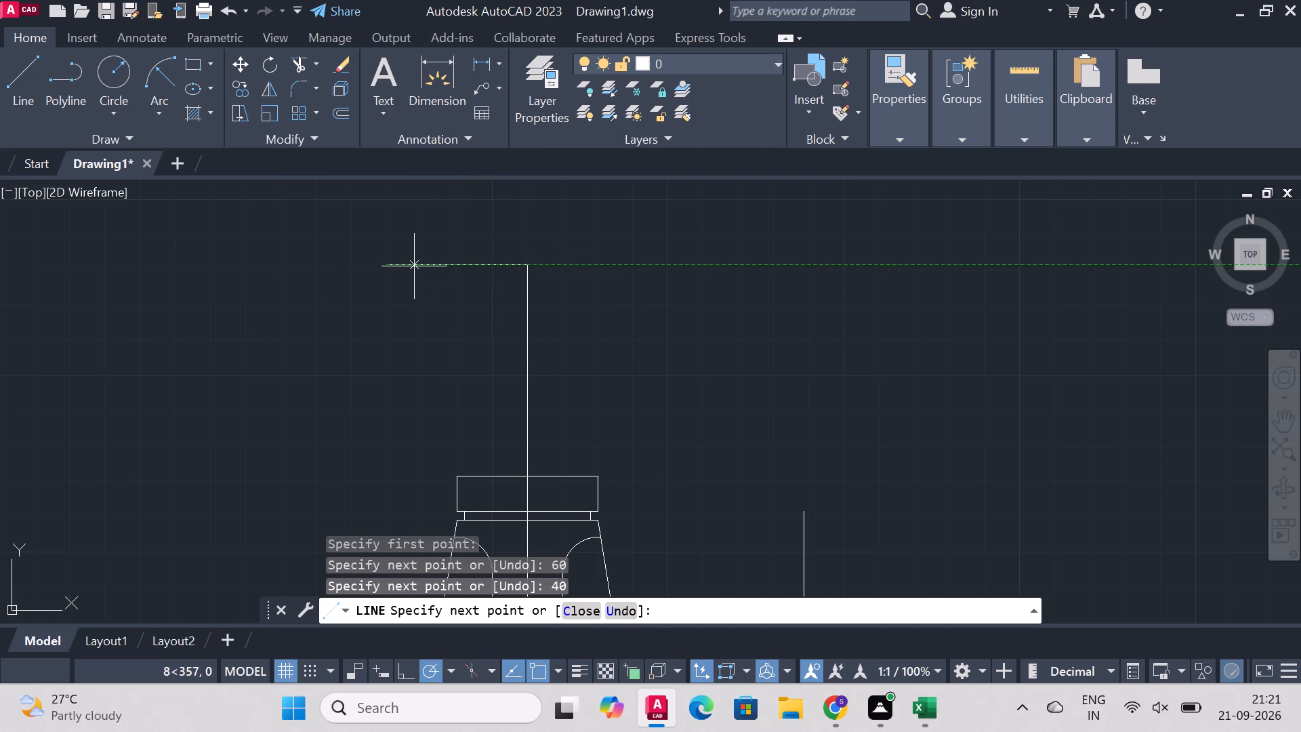
right_click(594, 283)
left_click(650, 291)
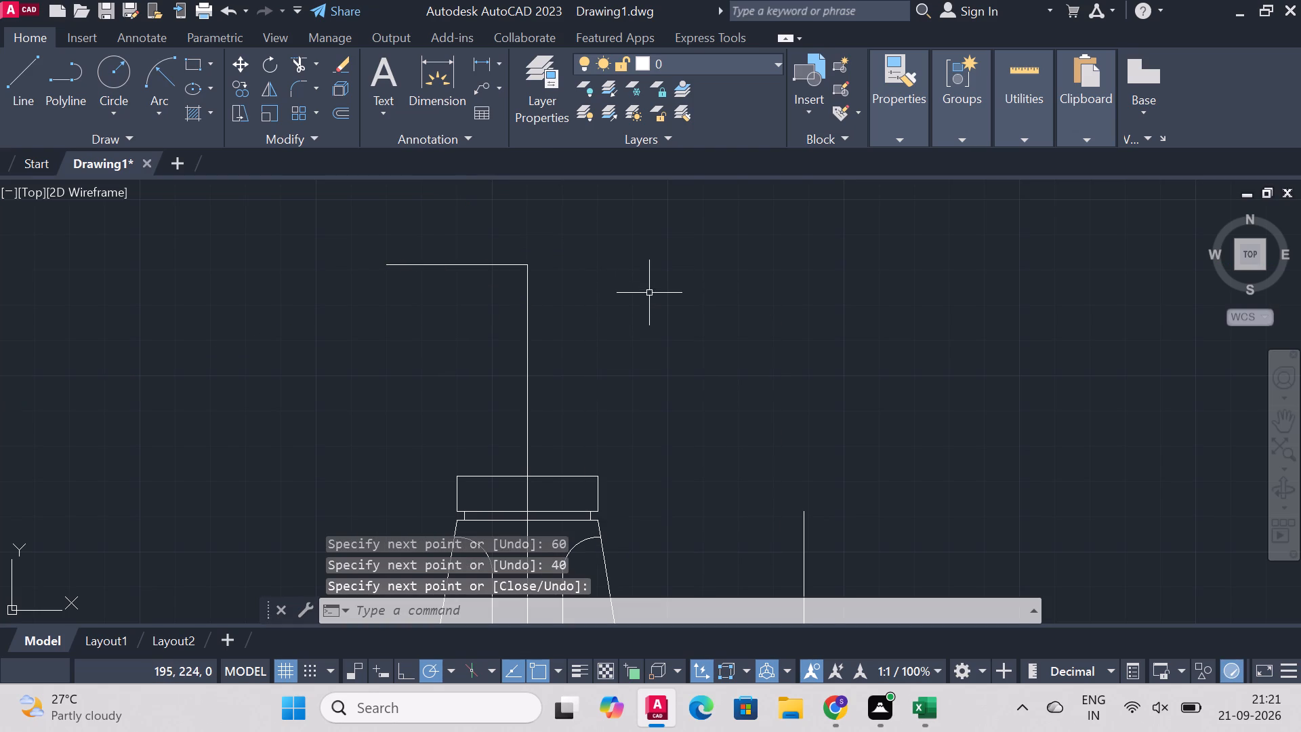
Draw a line from the top of the 60-unit vertical 40 horizontally to the right, continuing 40 straight down.
left_click(25, 87)
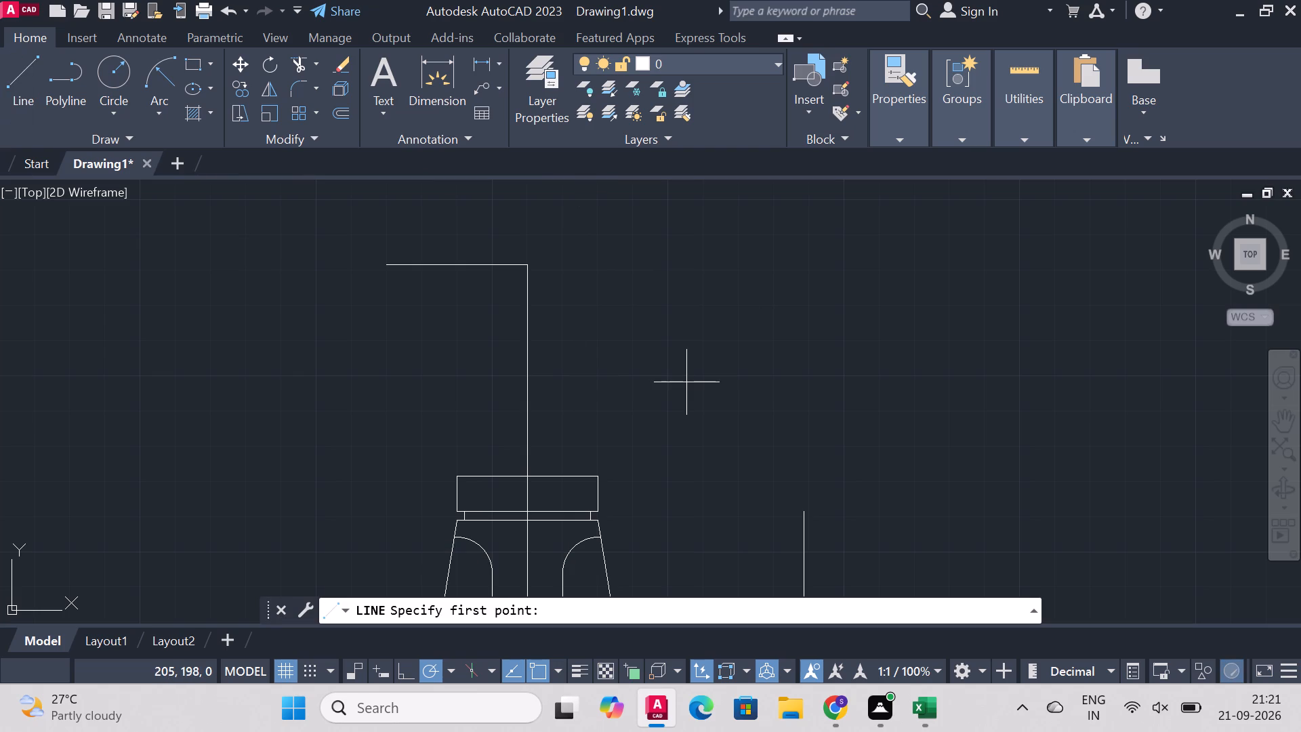
left_click(522, 260)
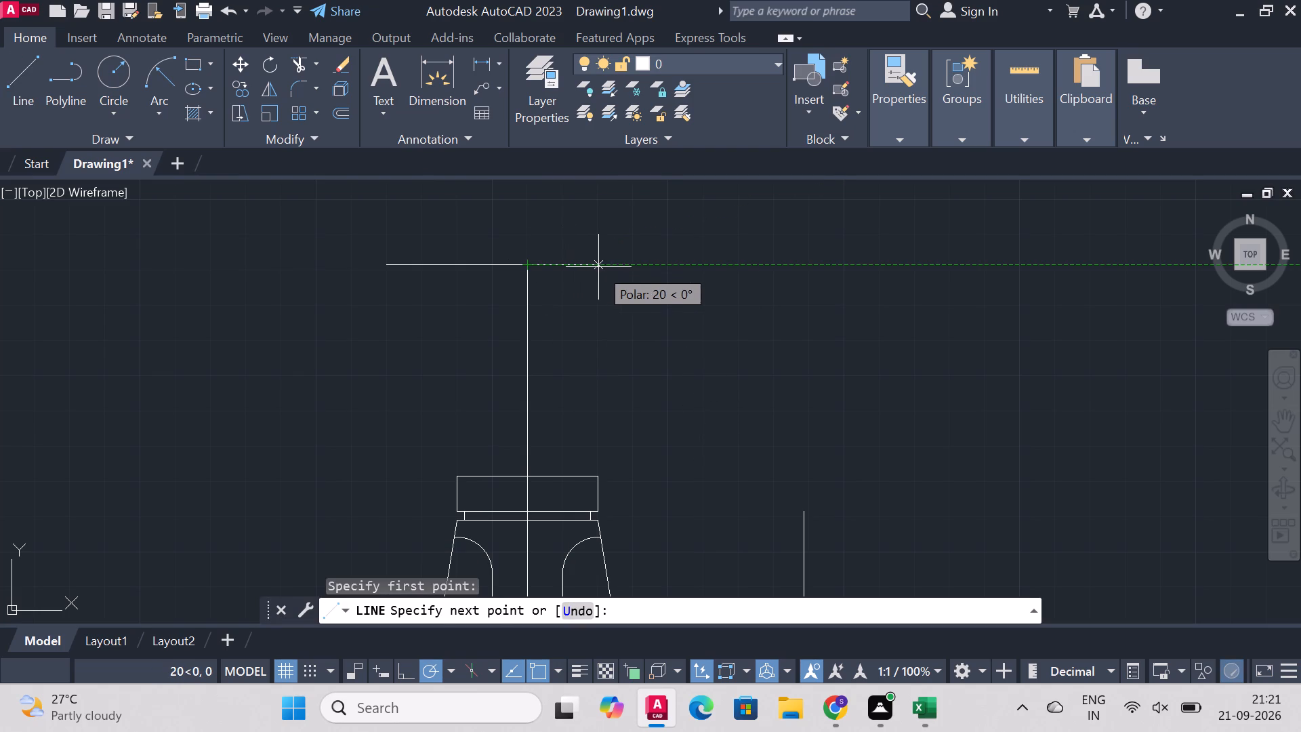
key("4")
key("0")
key("Return")
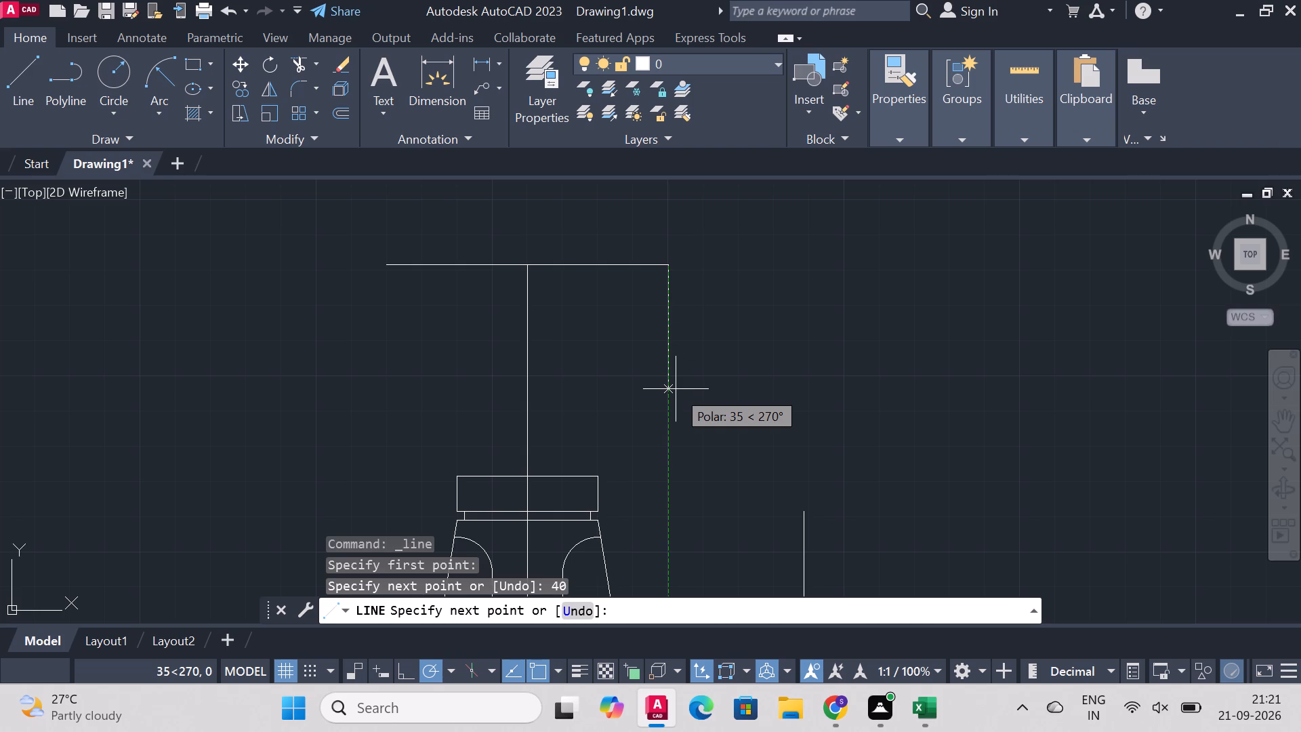
type("40")
key("Return")
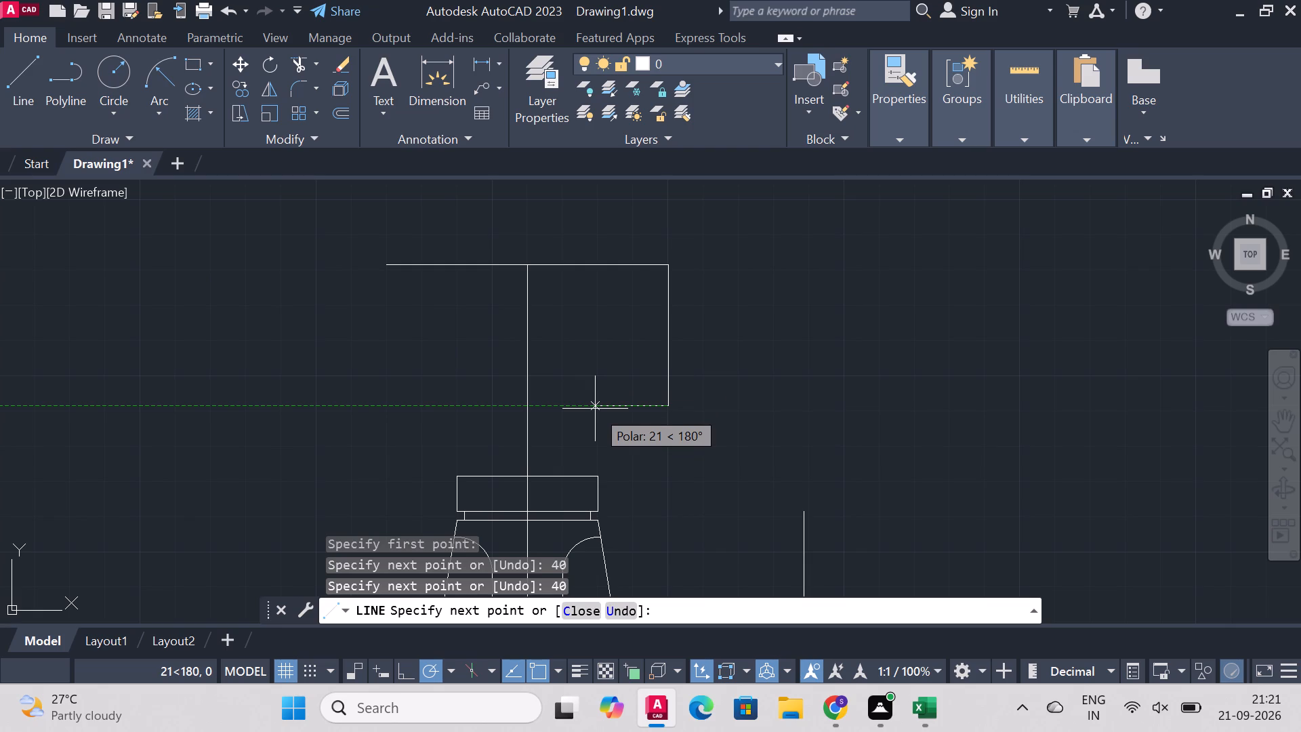
right_click(771, 386)
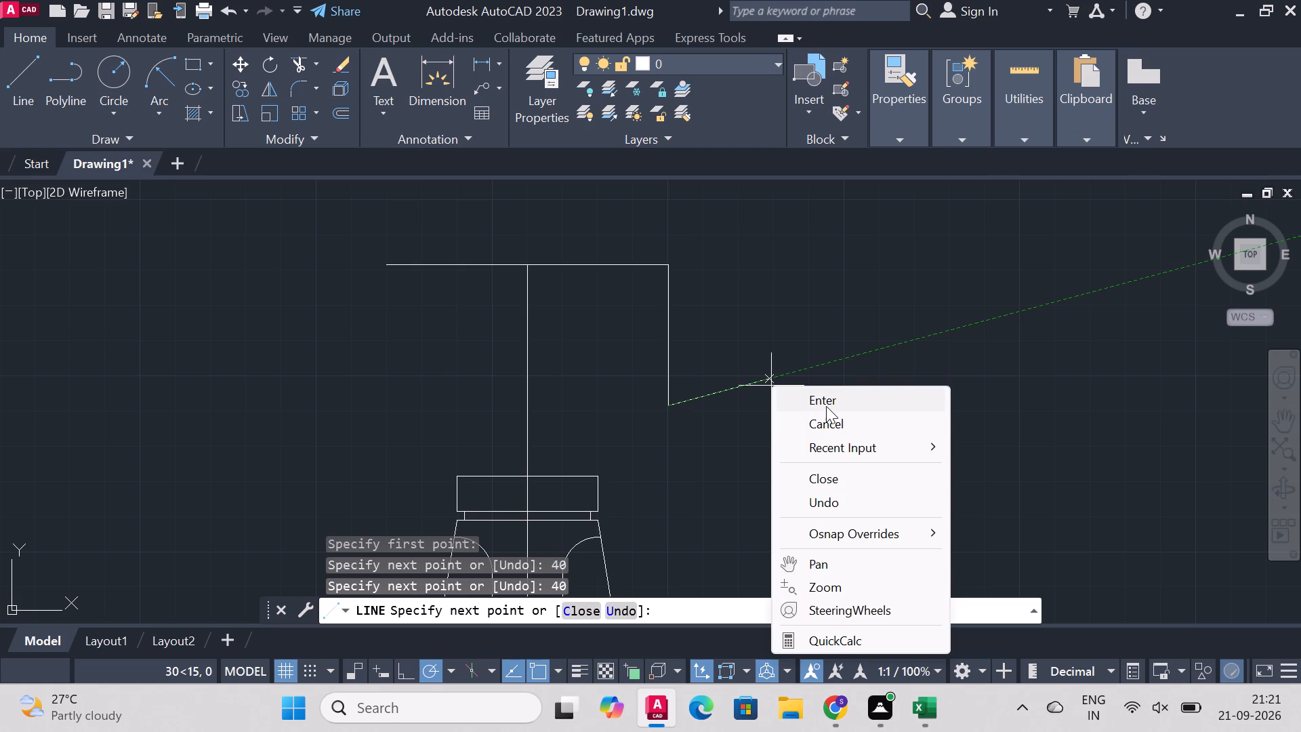
left_click(826, 406)
Draw a 40-unit line straight down from the left end of the upper horizontal line.
left_click(12, 78)
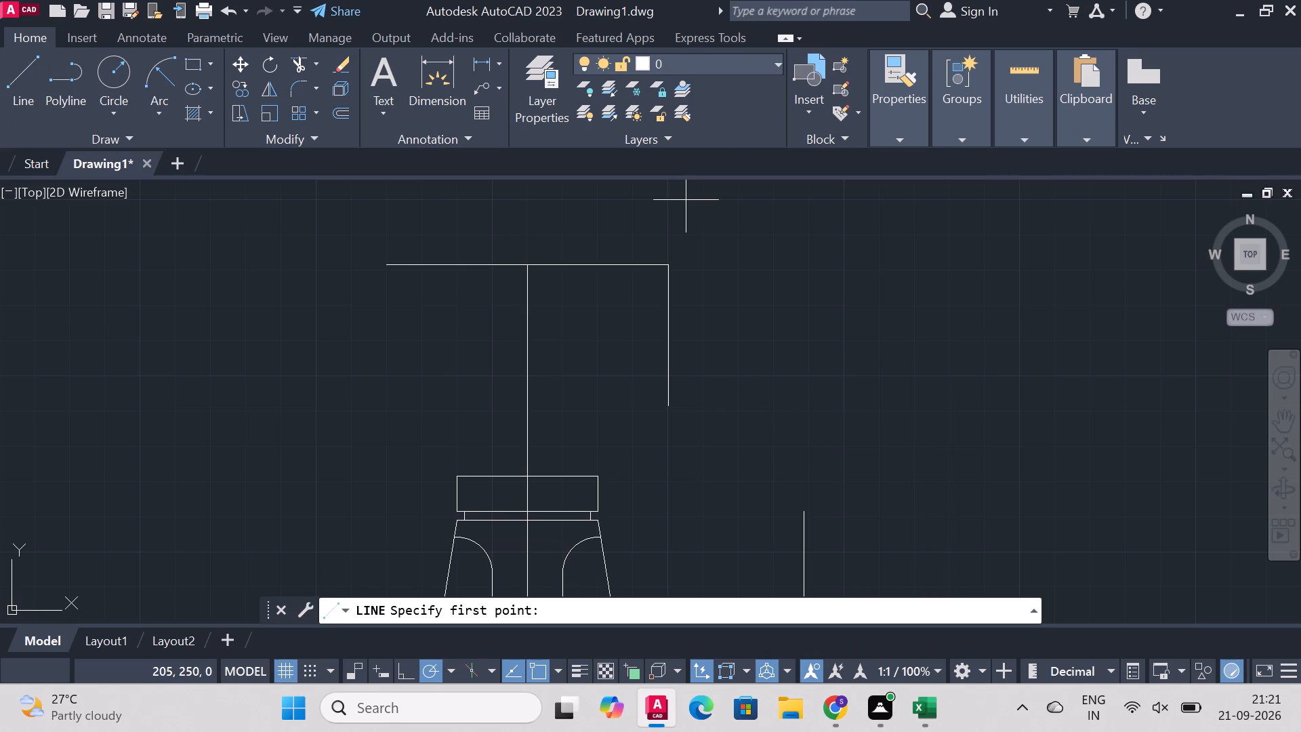
left_click(389, 259)
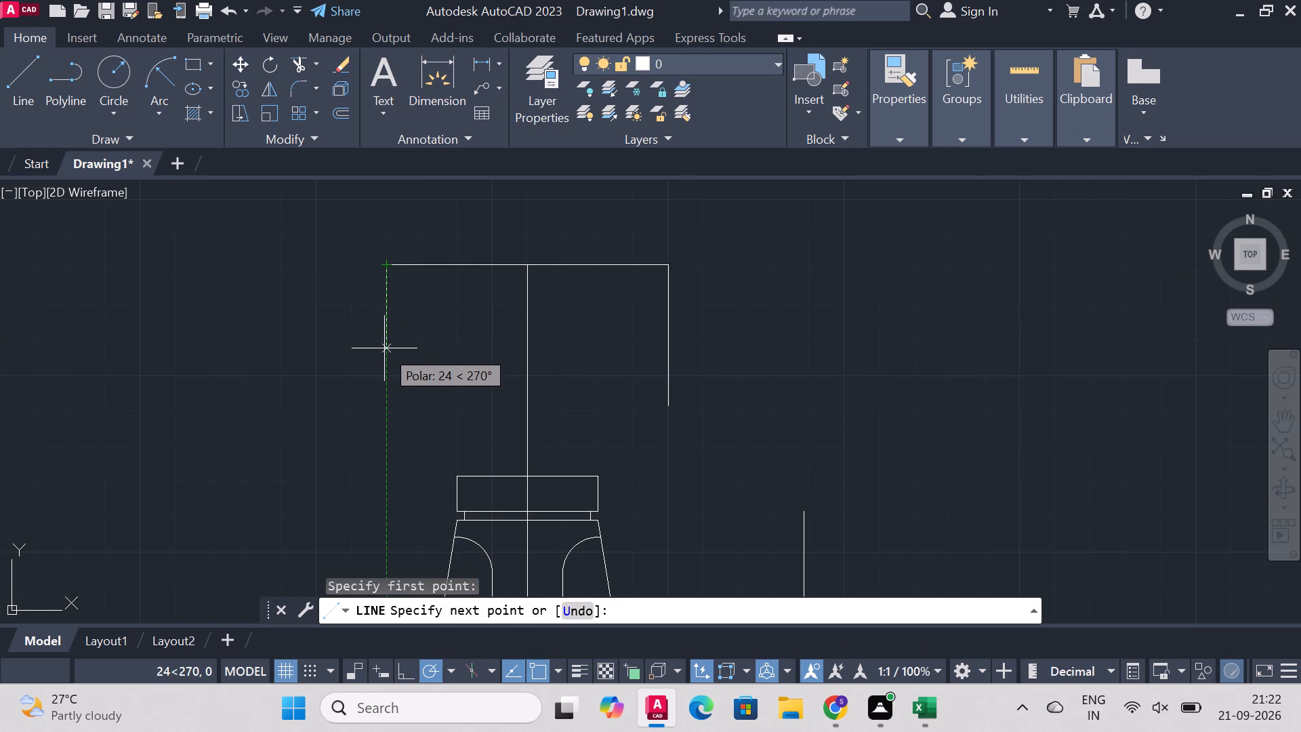
type("40")
key("Return")
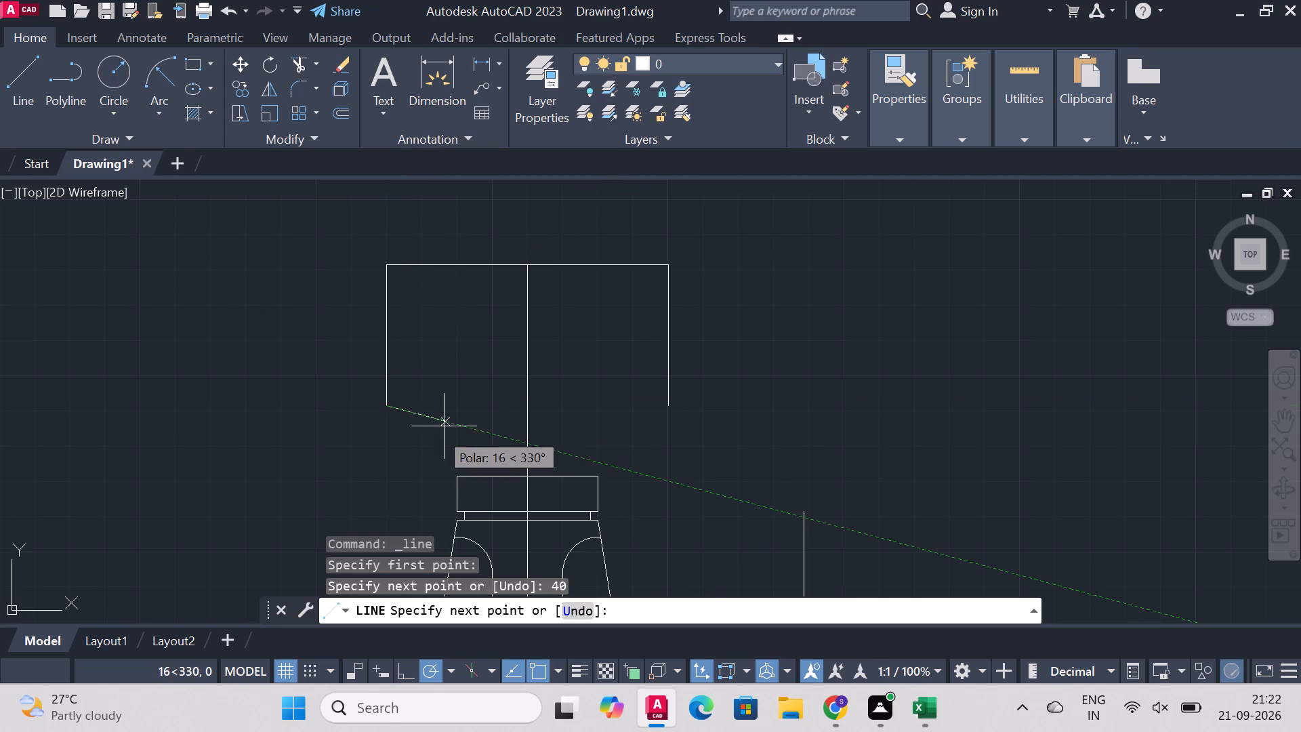
right_click_drag(461, 420, 453, 424)
left_click(511, 430)
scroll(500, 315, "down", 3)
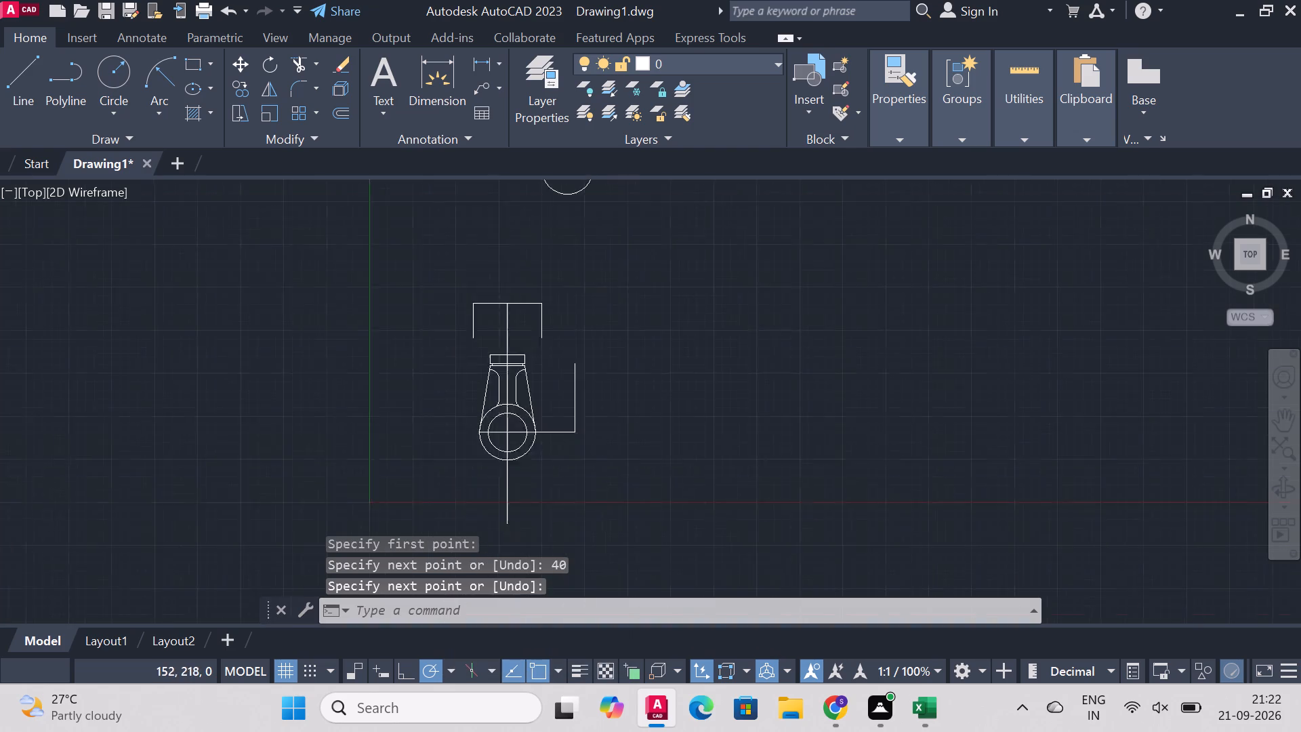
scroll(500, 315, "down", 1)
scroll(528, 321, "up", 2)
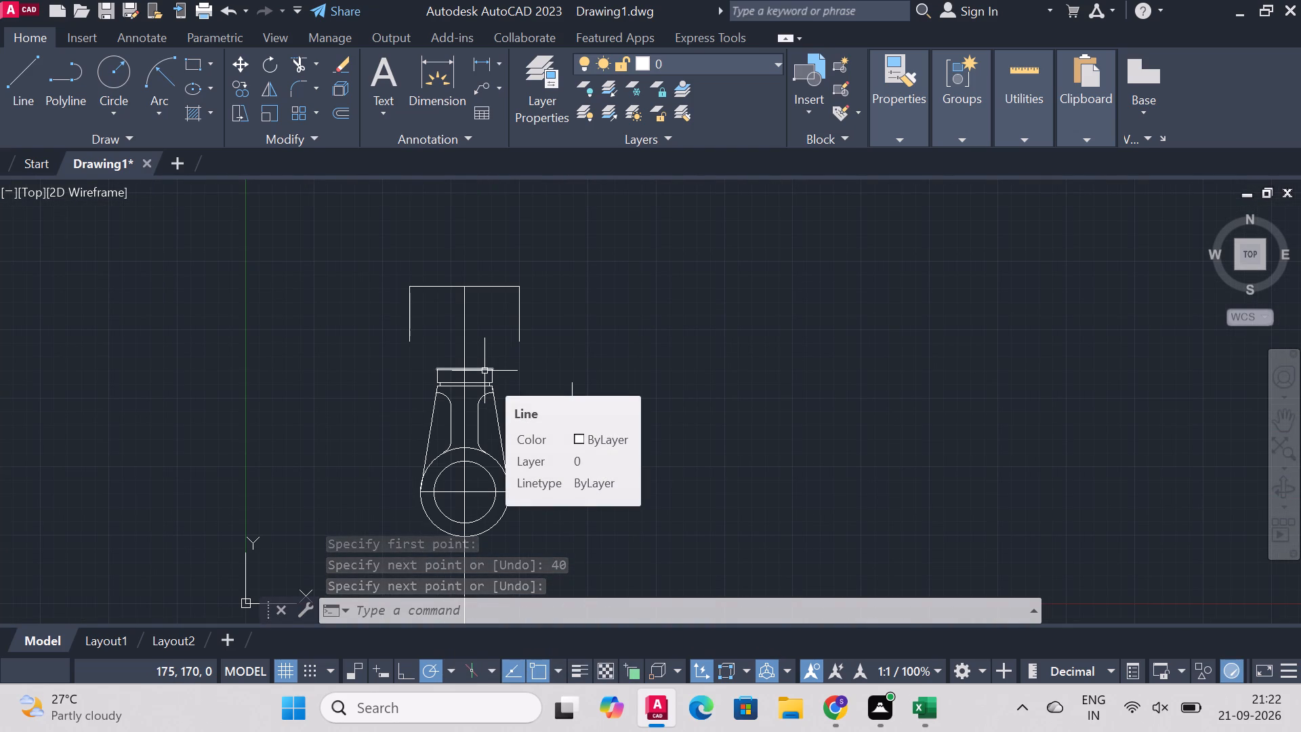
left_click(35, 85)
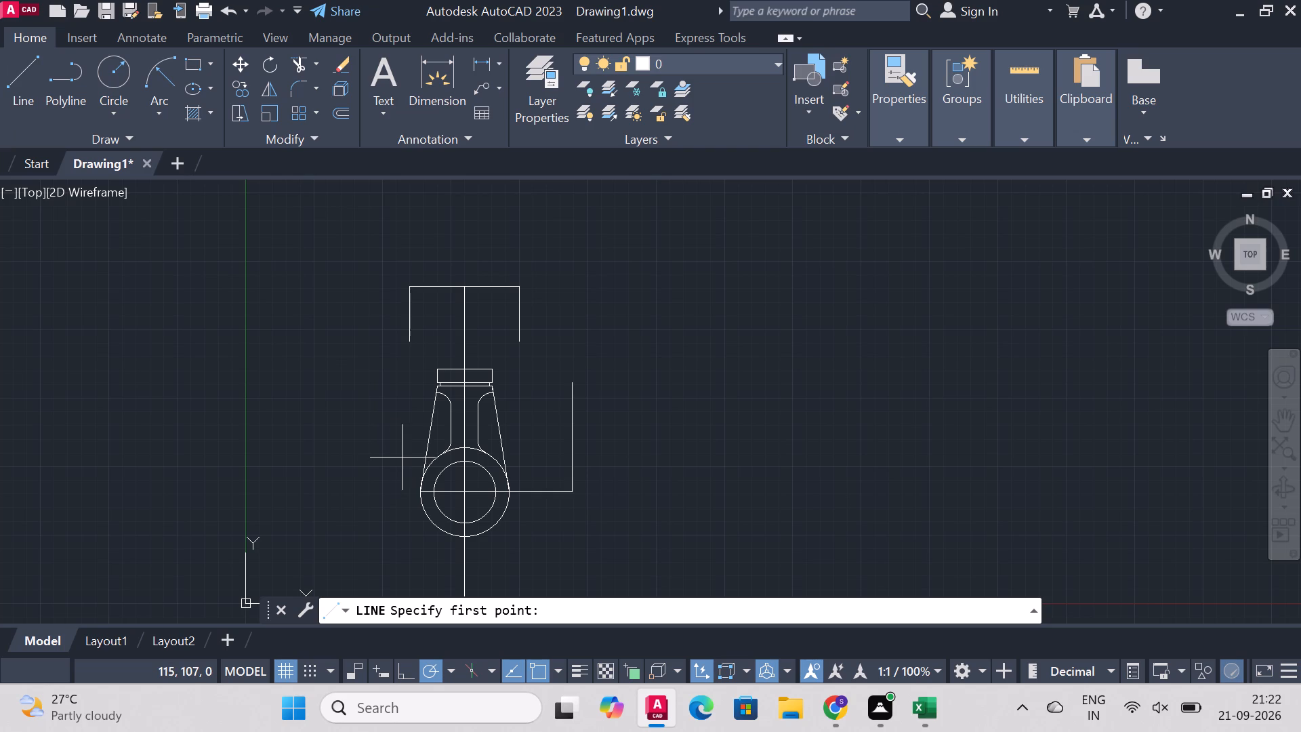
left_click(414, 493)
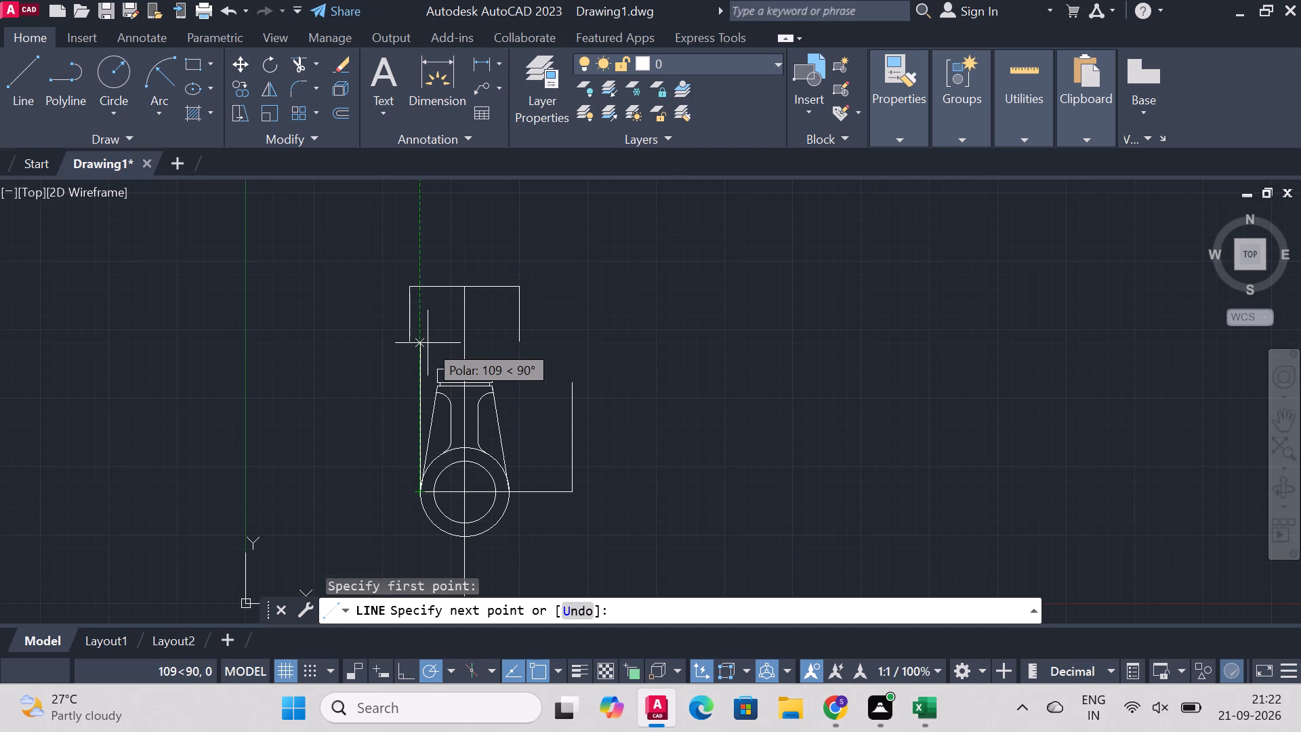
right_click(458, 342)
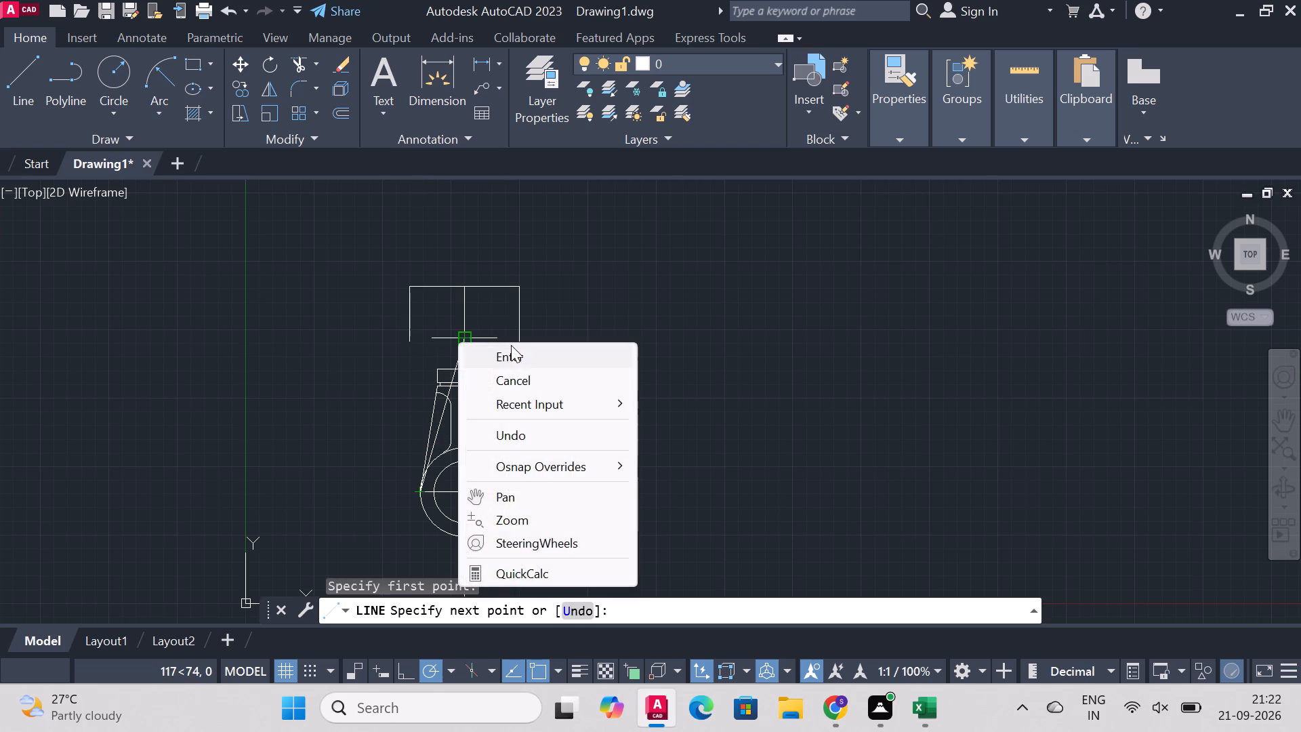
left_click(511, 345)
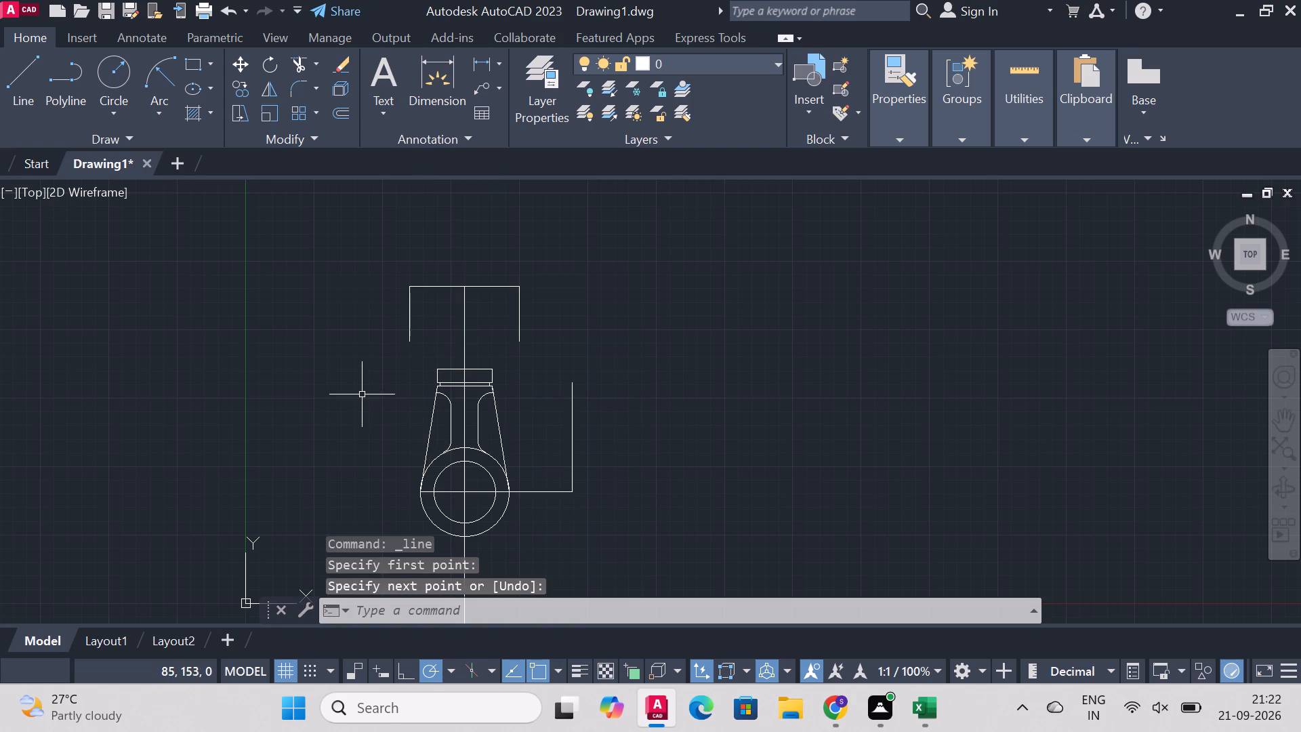
Draw a 15-unit horizontal line inward from the lower end of the upper outline's left side.
scroll(363, 391, "up", 4)
scroll(392, 320, "down", 1)
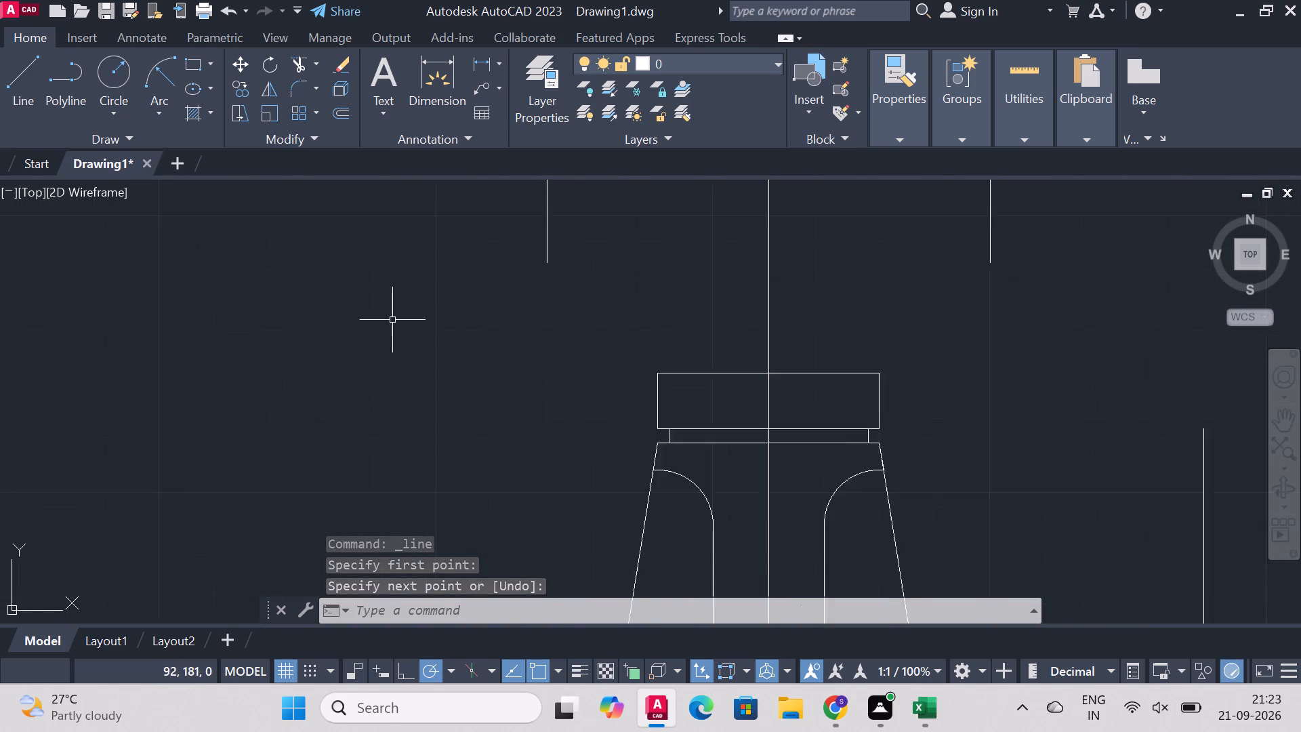
scroll(392, 320, "down", 1)
scroll(558, 245, "down", 1)
scroll(559, 236, "up", 2)
scroll(559, 236, "down", 2)
scroll(561, 212, "up", 1)
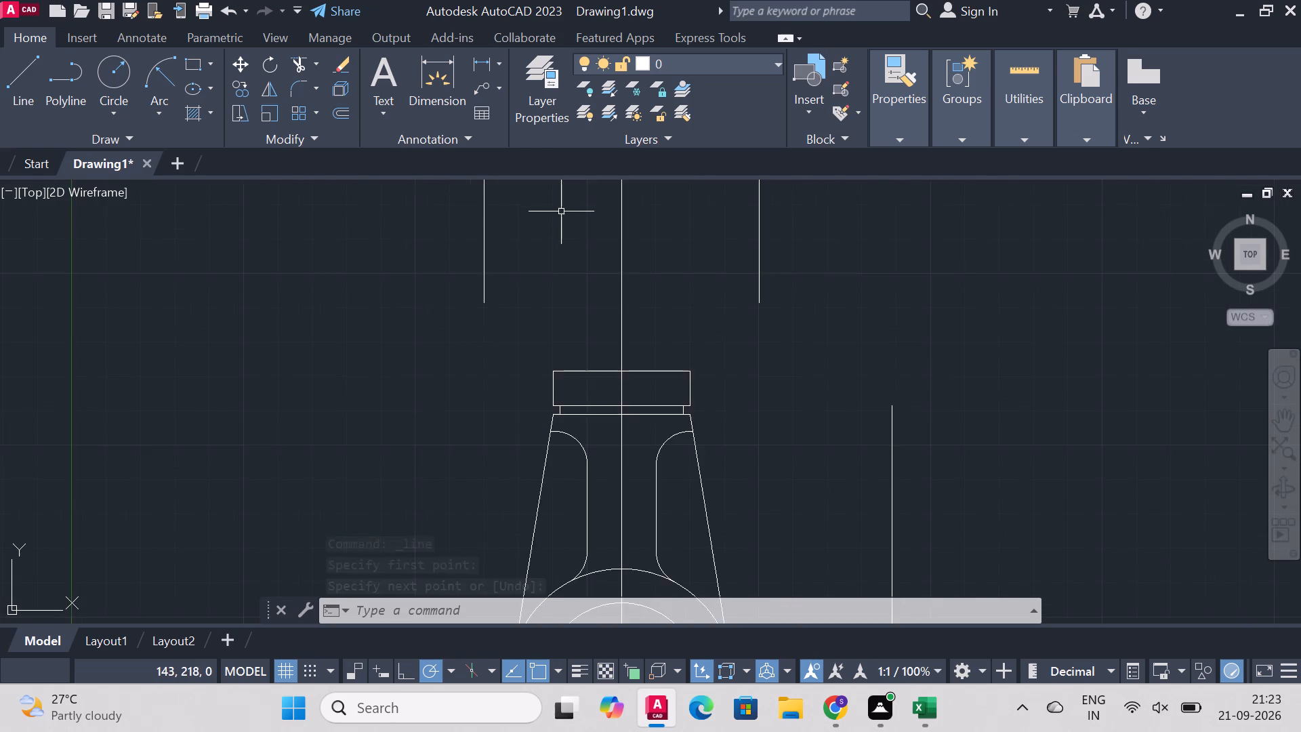
scroll(571, 211, "down", 3)
scroll(564, 174, "up", 2)
scroll(674, 192, "up", 2)
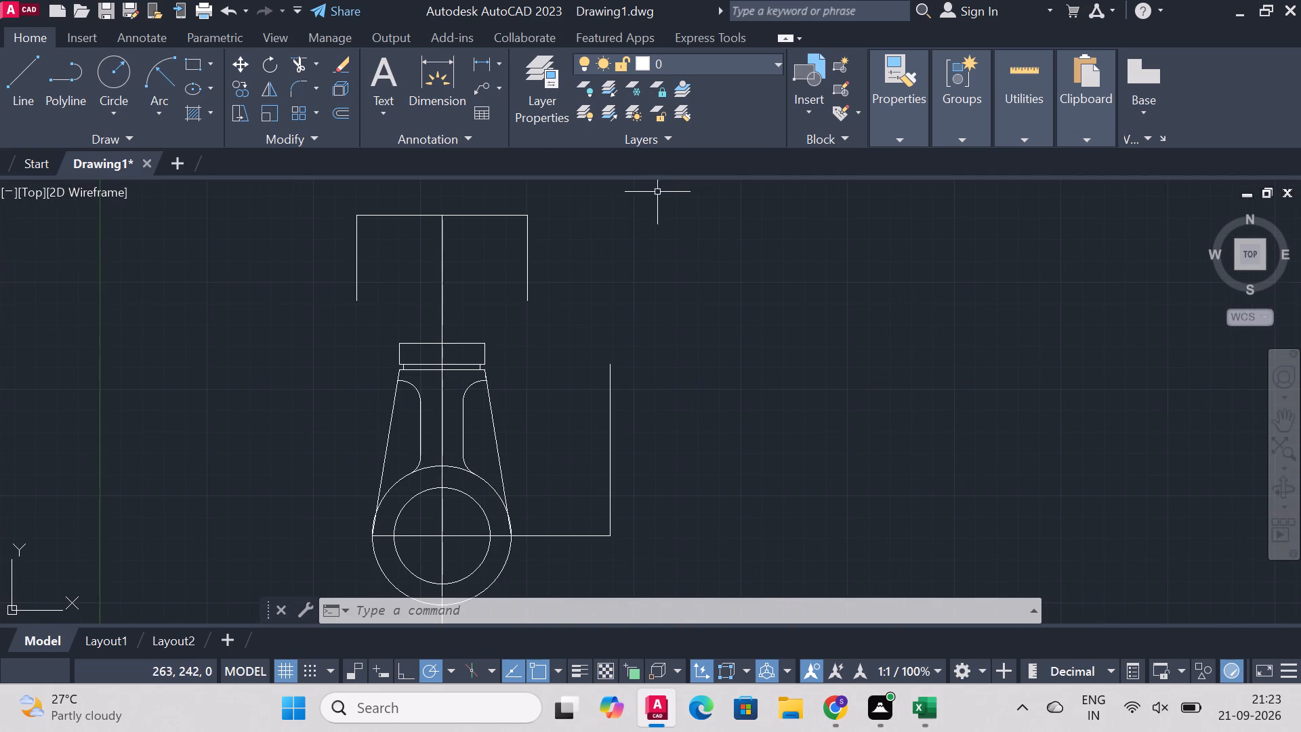
scroll(287, 223, "up", 1)
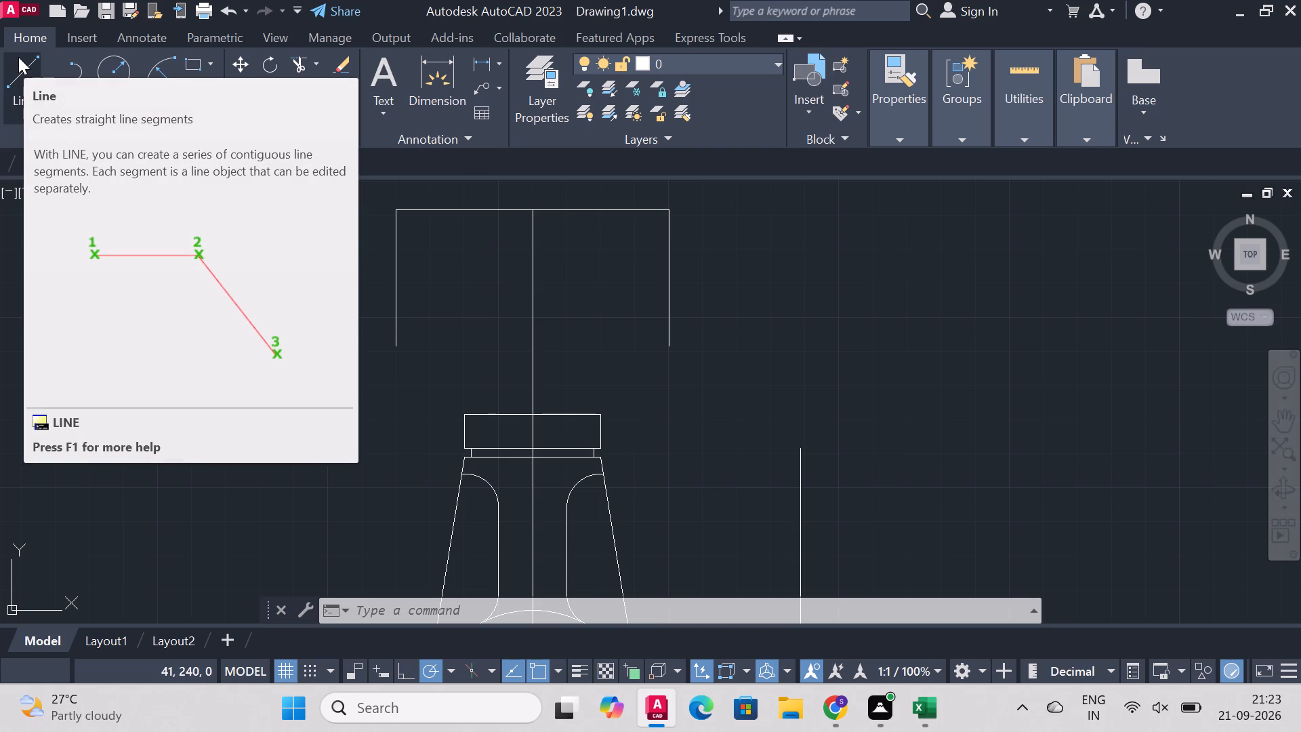
left_click(15, 74)
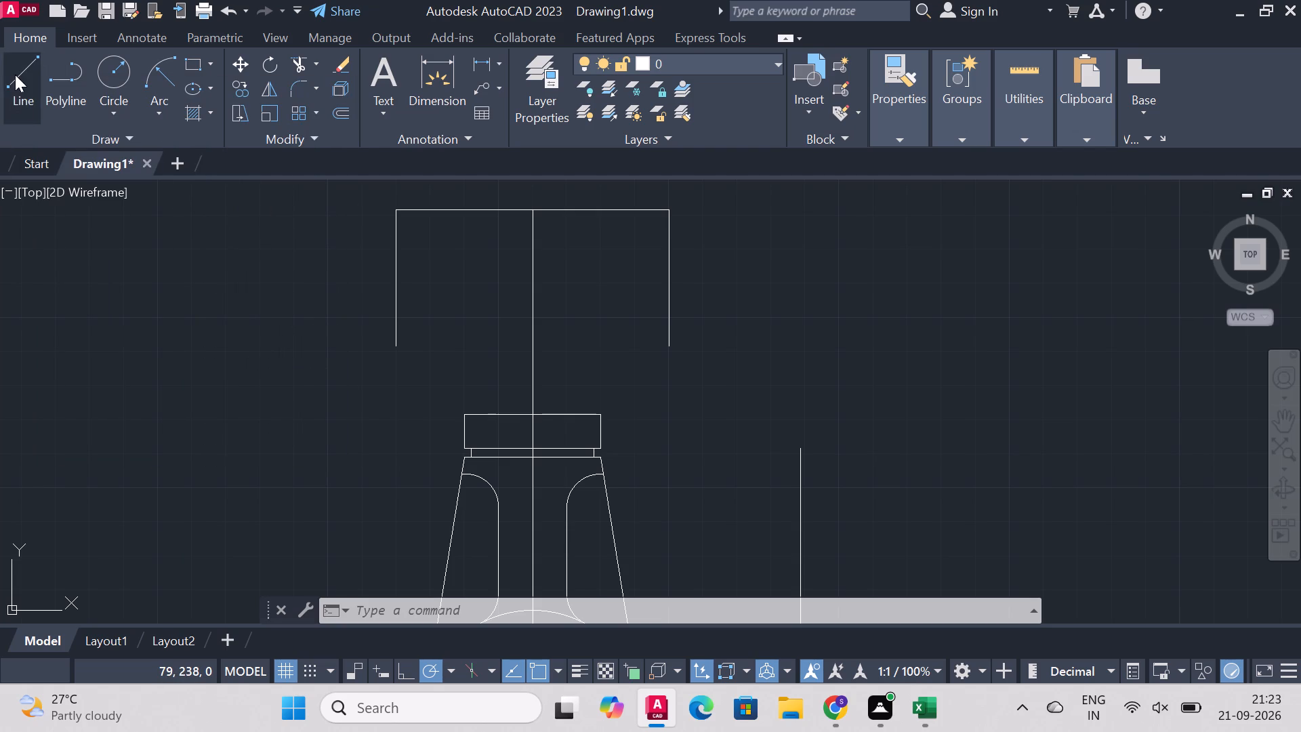
left_click(398, 344)
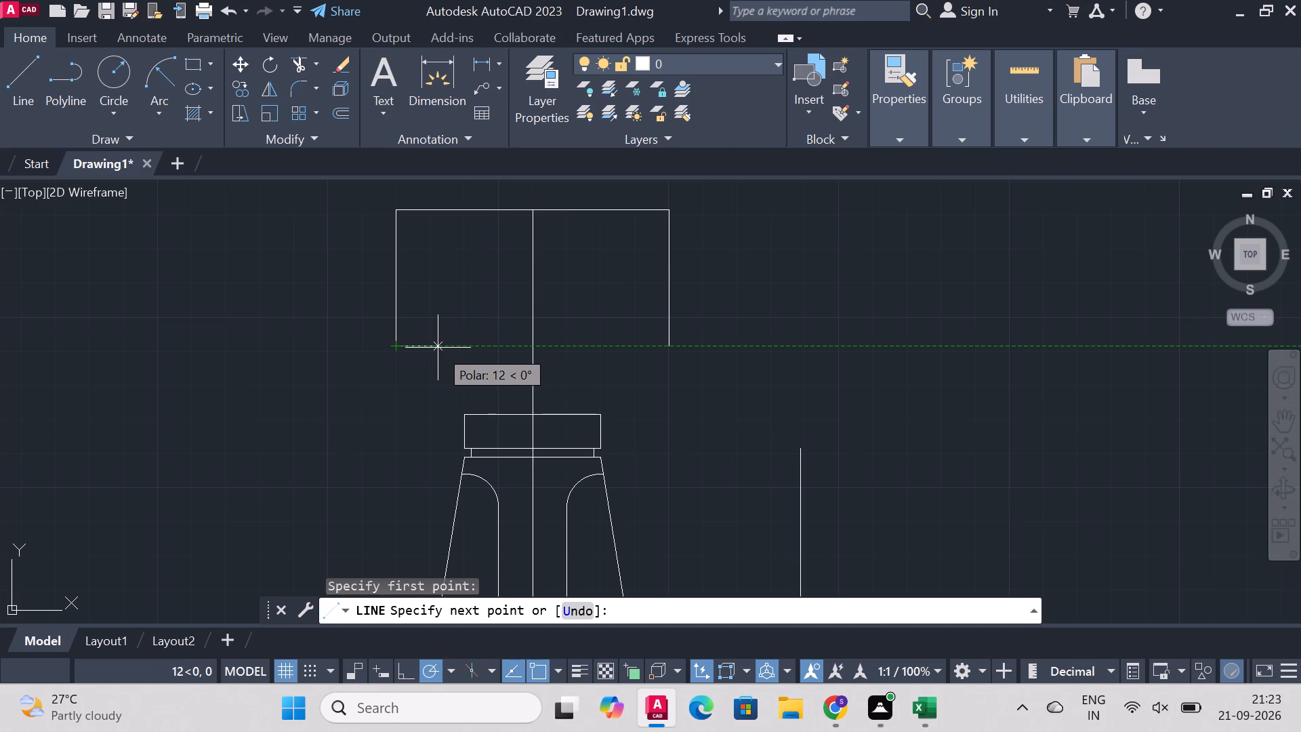
type("15")
key("Return")
right_click(505, 362)
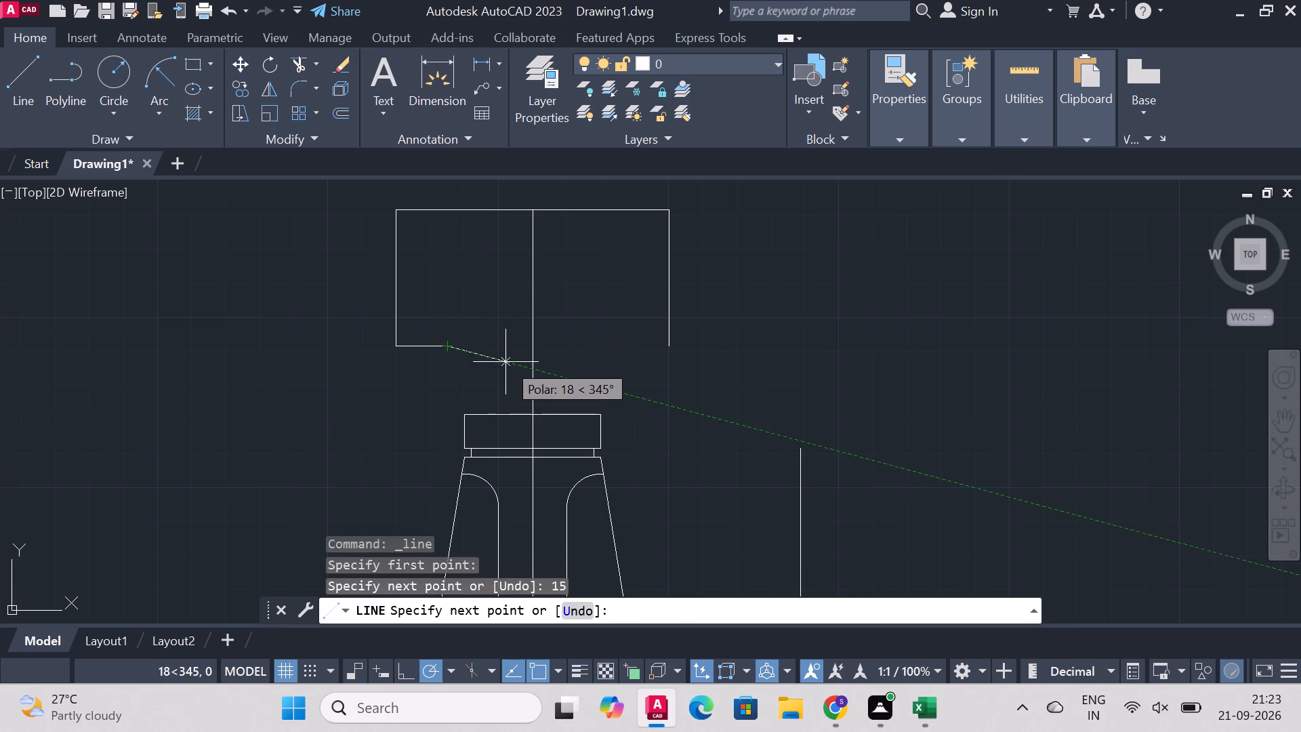
left_click(540, 369)
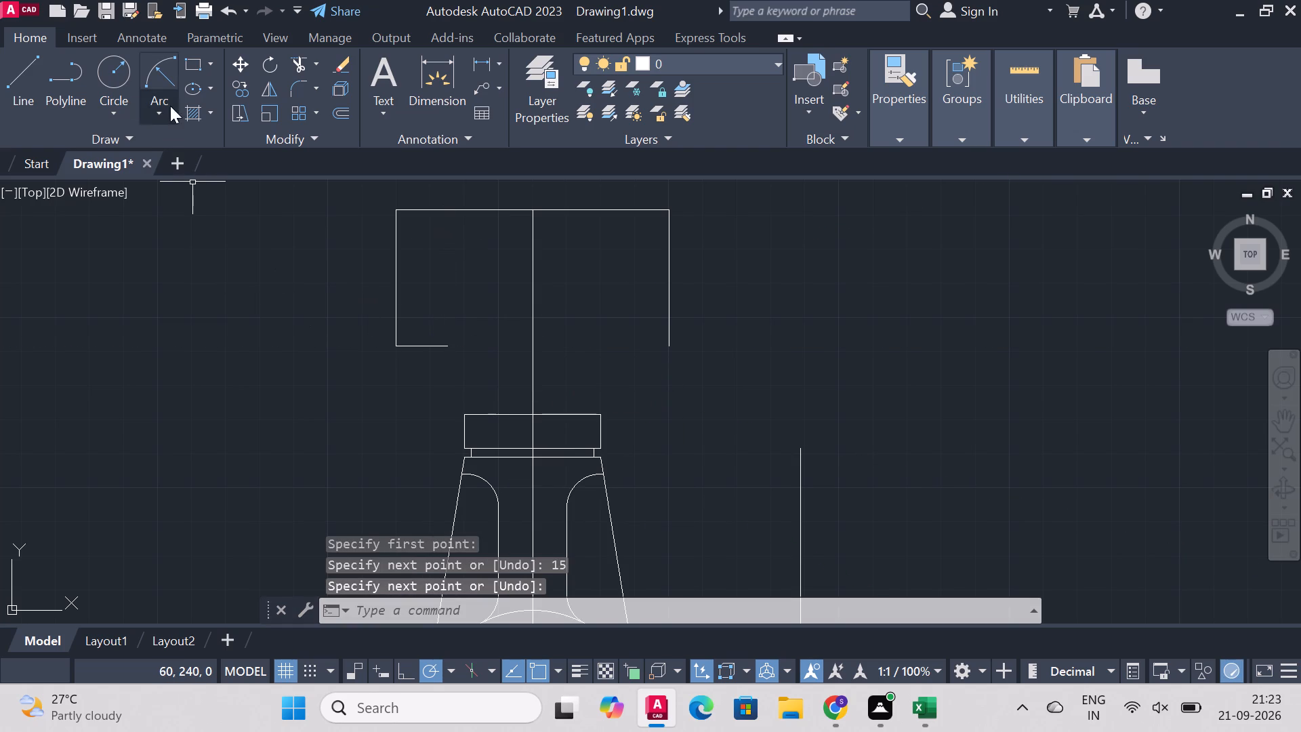
Draw a 15-unit horizontal line inward from the lower end of the upper outline's right side.
left_click(25, 79)
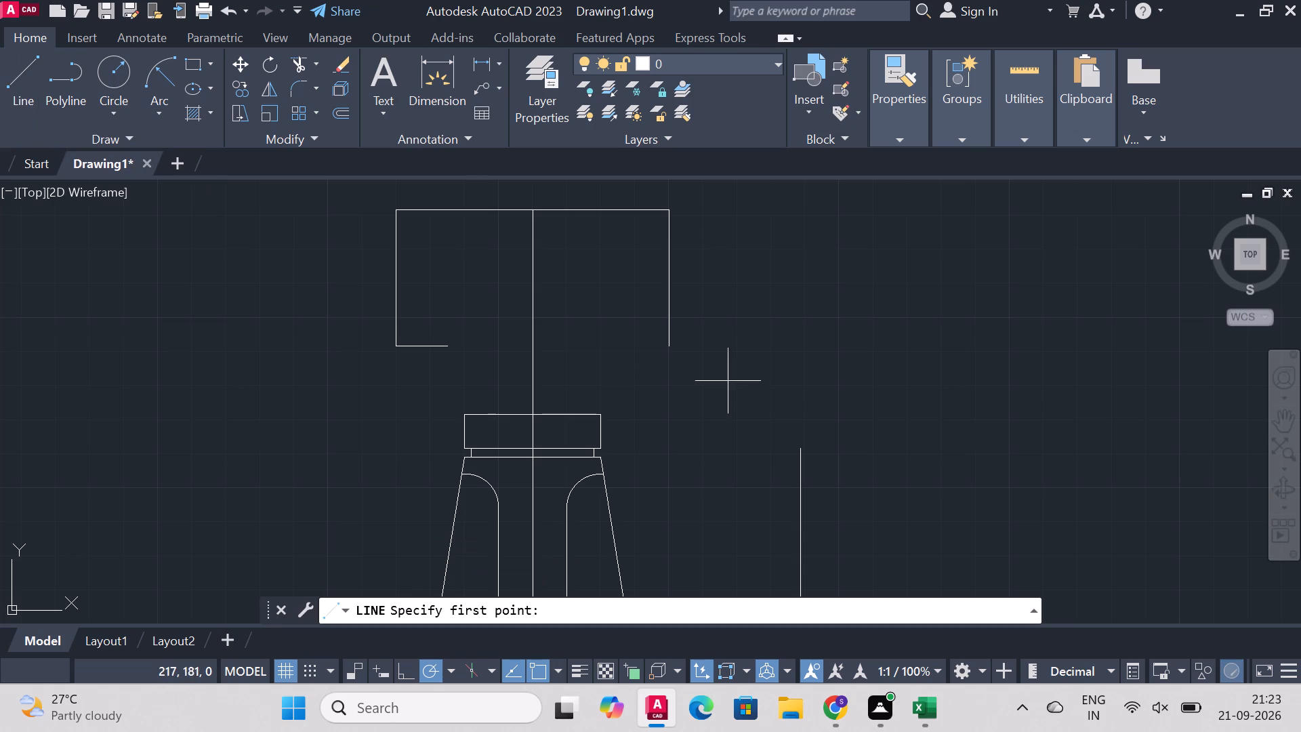
left_click(669, 340)
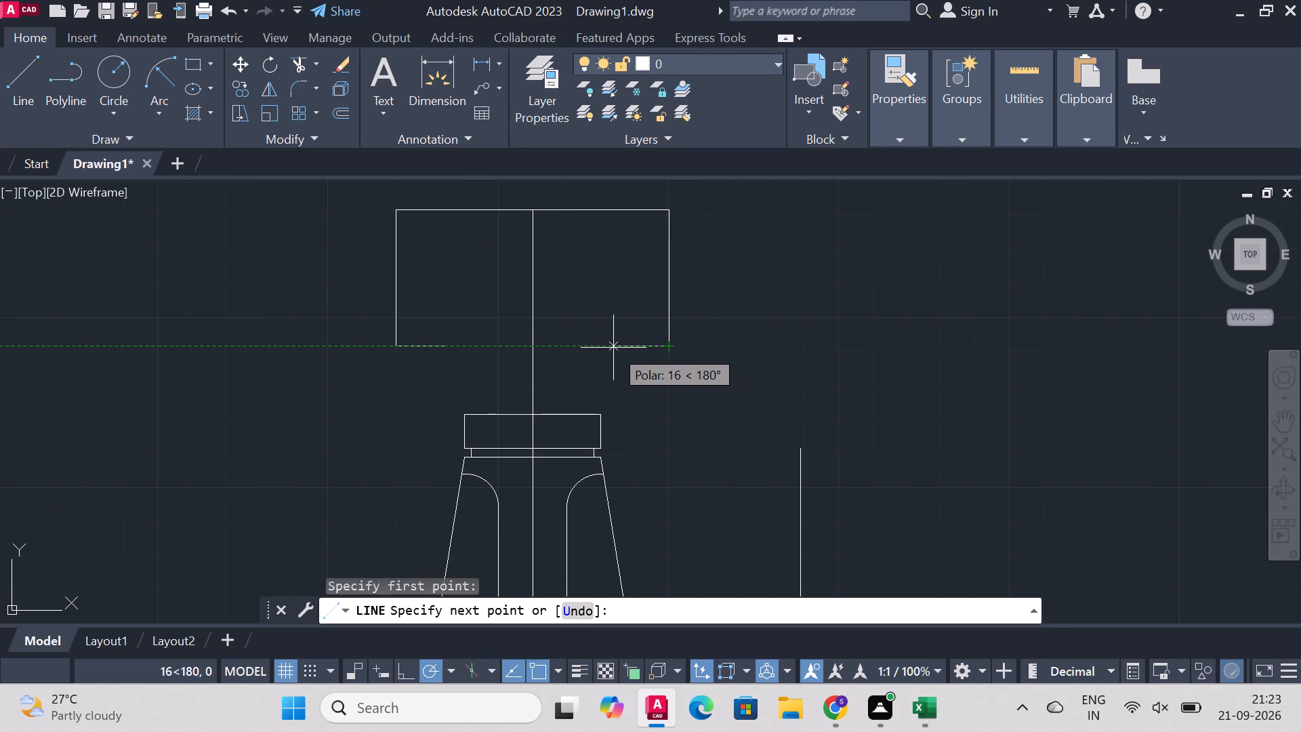
type("15")
key("Return")
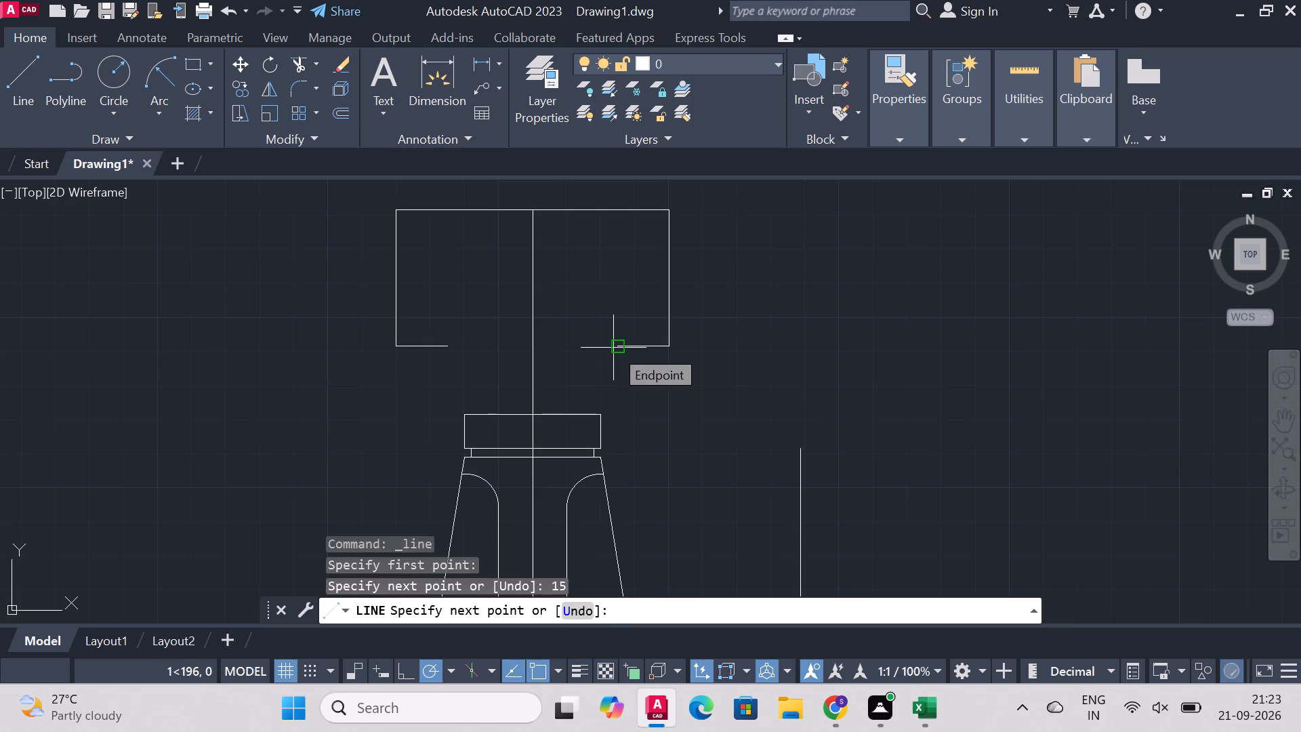
right_click(795, 346)
left_click(847, 356)
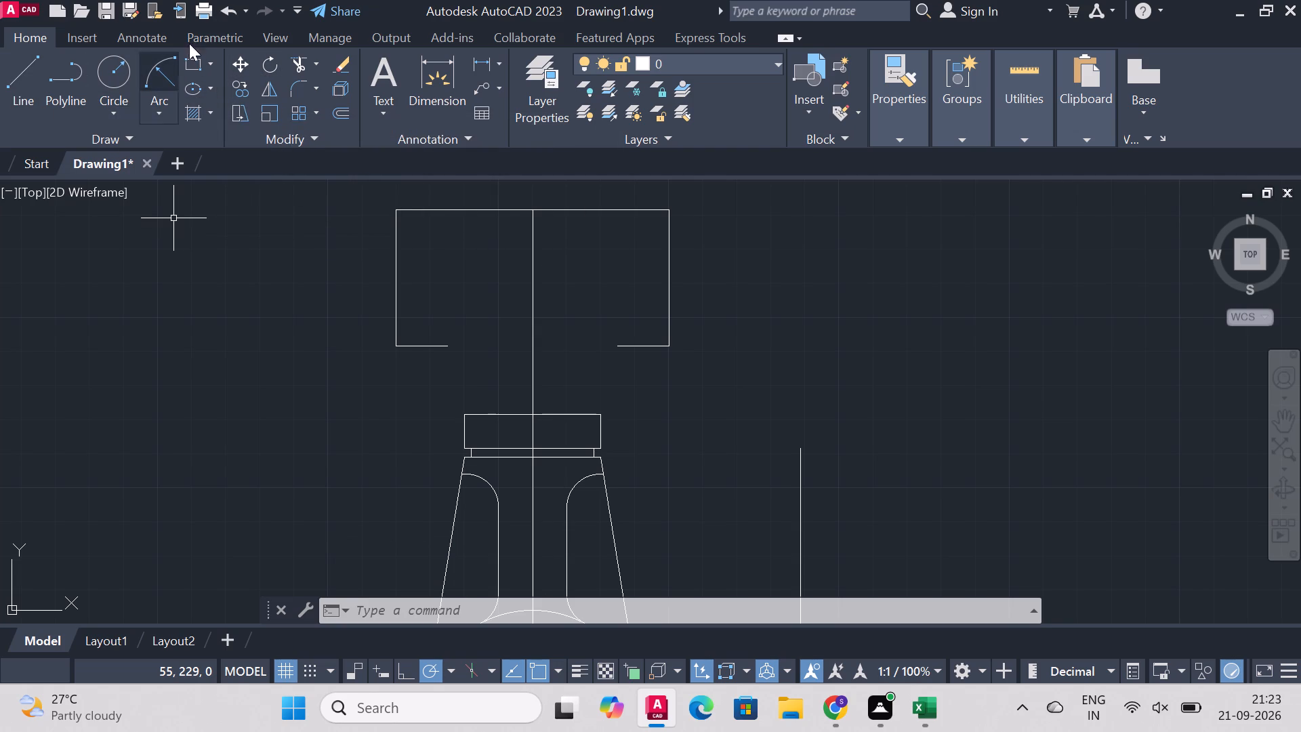
Draw a start-end-radius arc of radius 30 from the left 15-unit line's inner end to the block's upper-left corner.
left_click(159, 101)
left_click(180, 392)
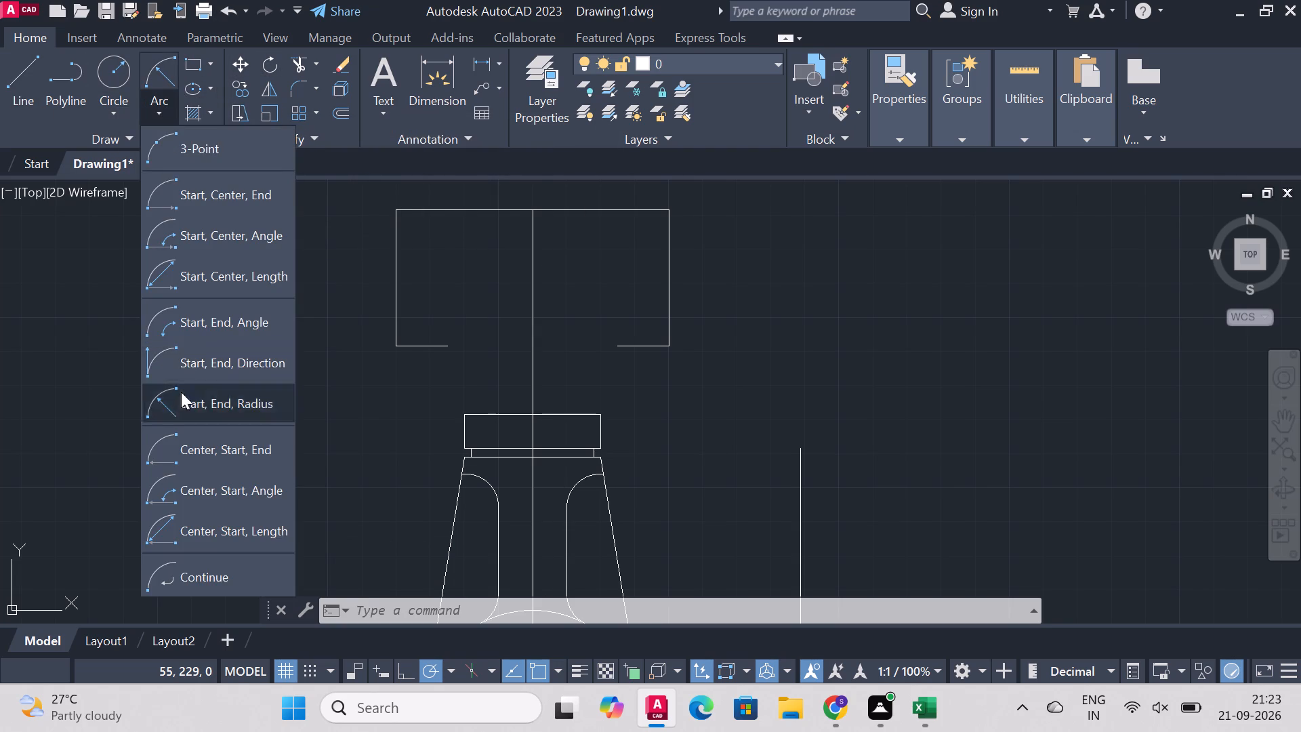
left_click(442, 352)
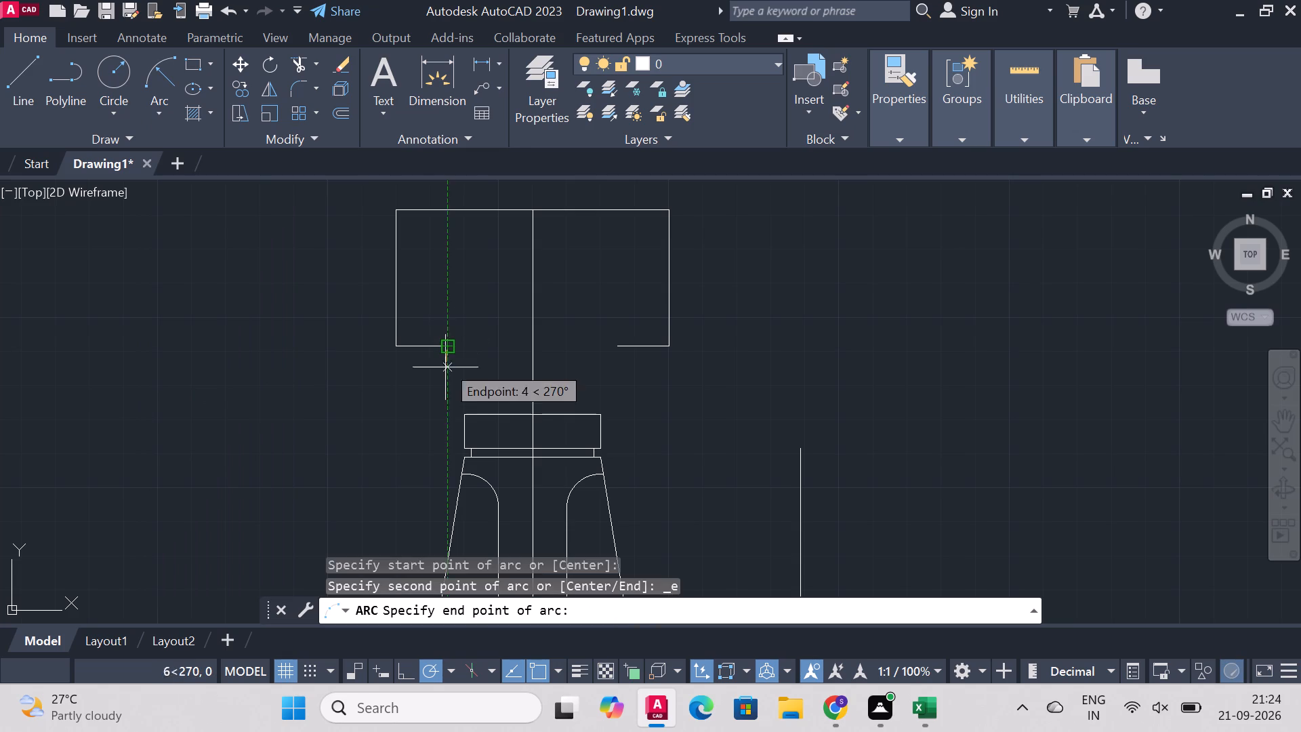
left_click(464, 411)
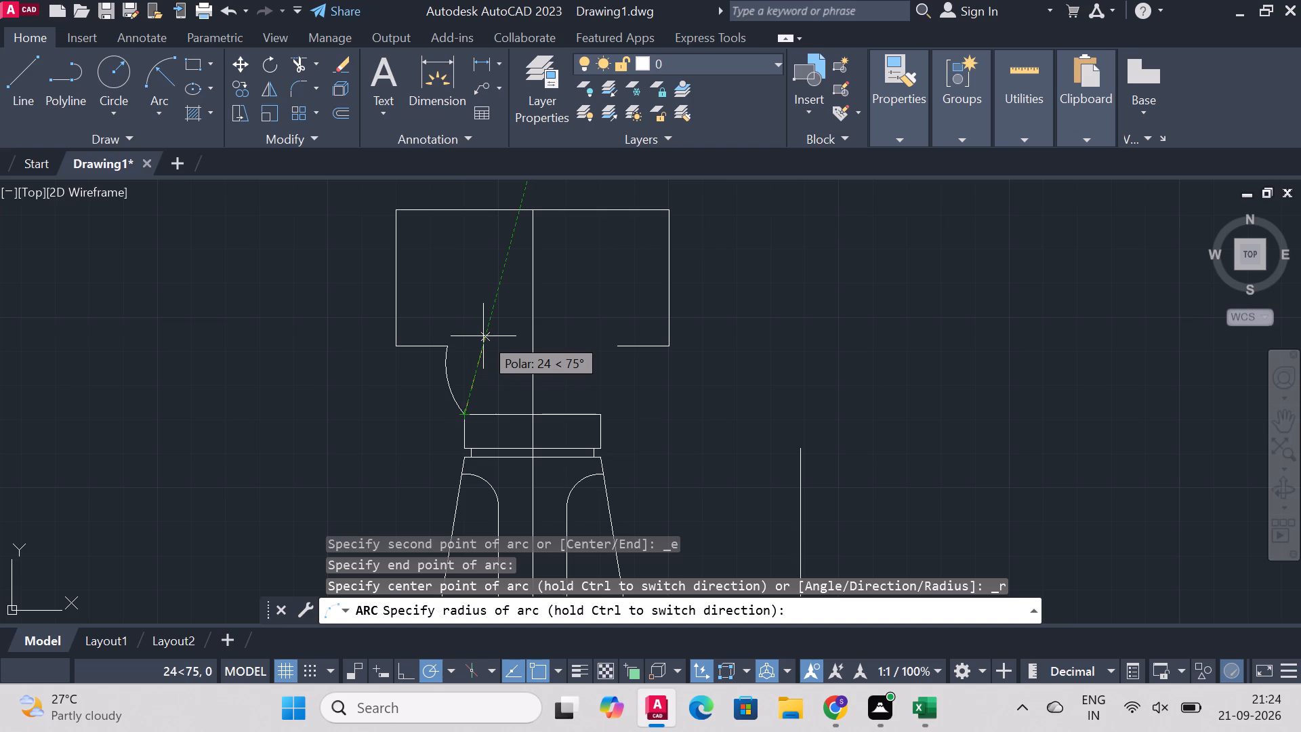
key("r")
key("Return")
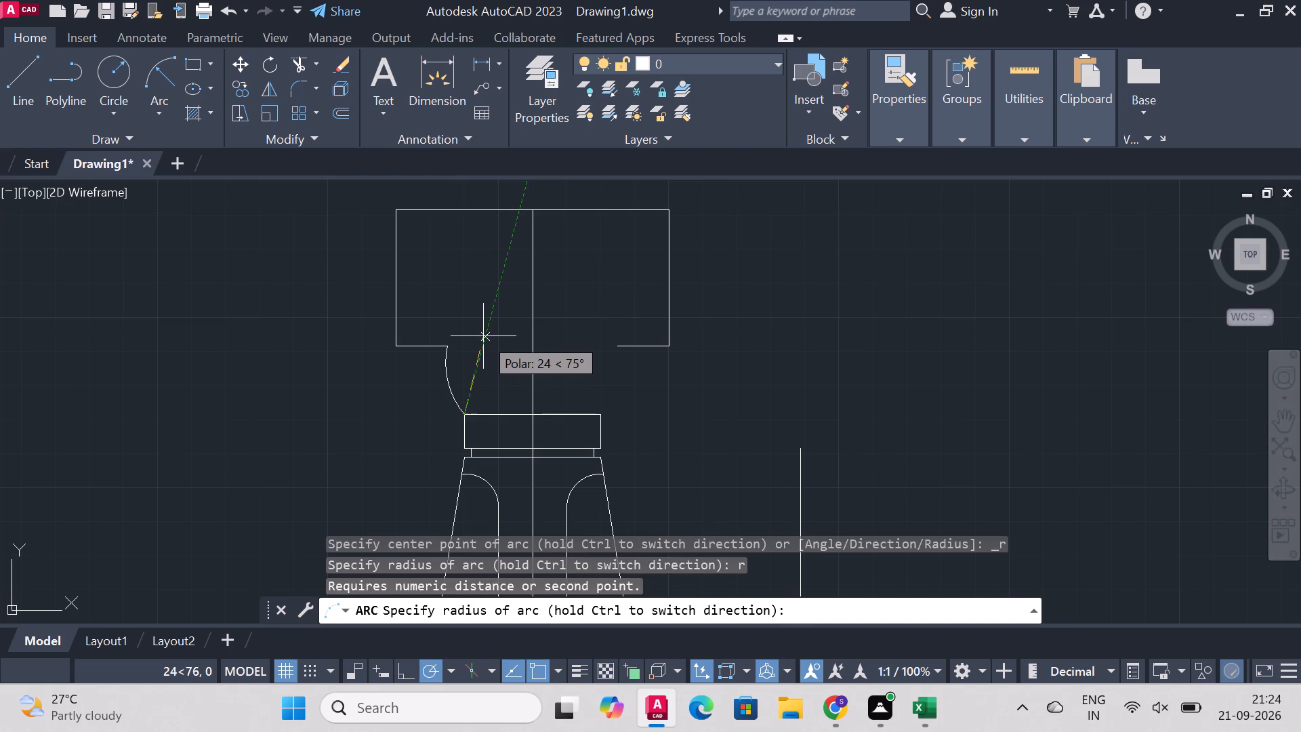
type("30")
key("Return")
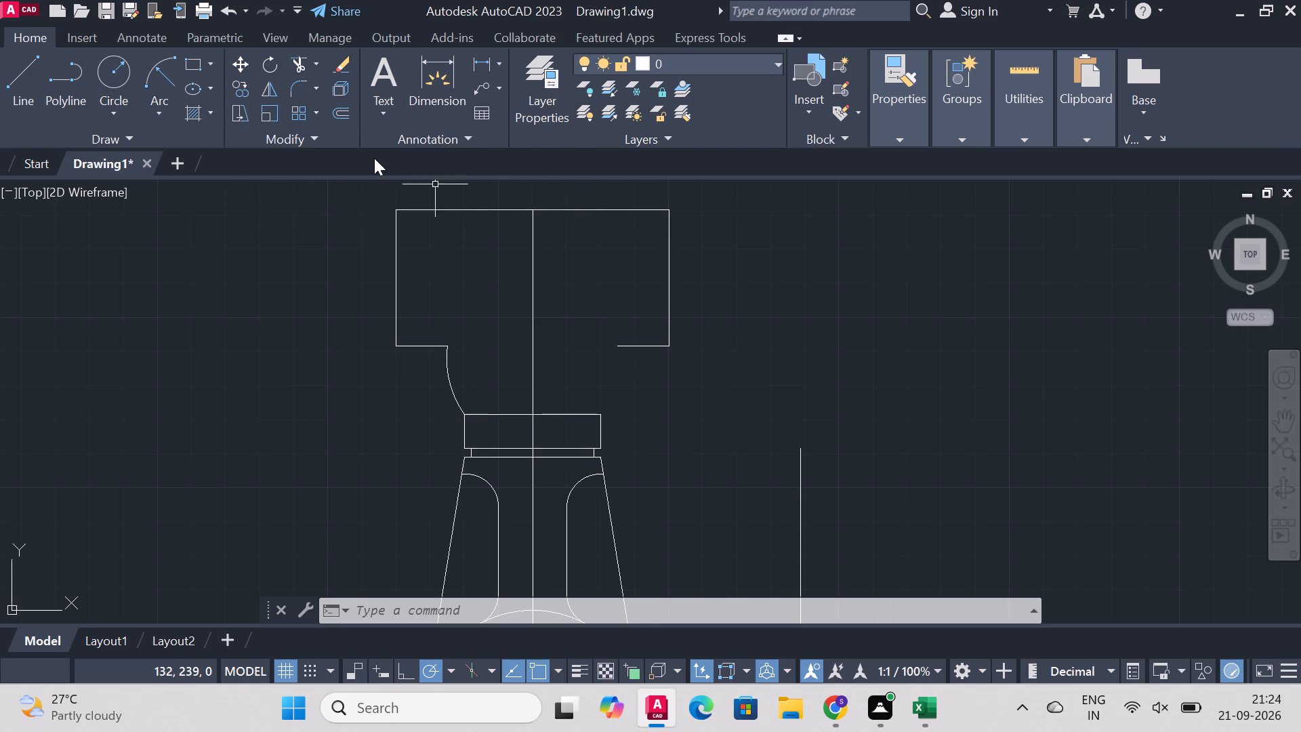
Mirror the radius 30 arc about the vertical centreline, keeping the source arc.
left_click(450, 376)
left_click(270, 87)
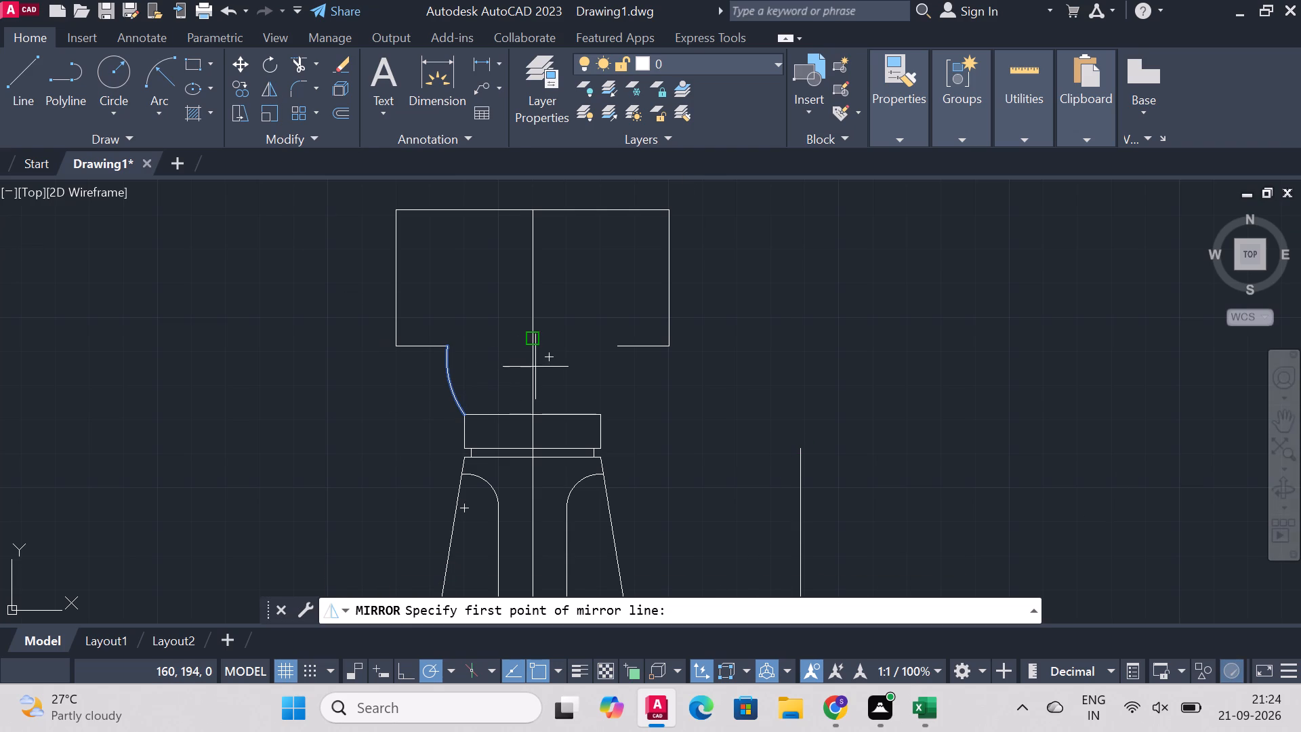
left_click(535, 338)
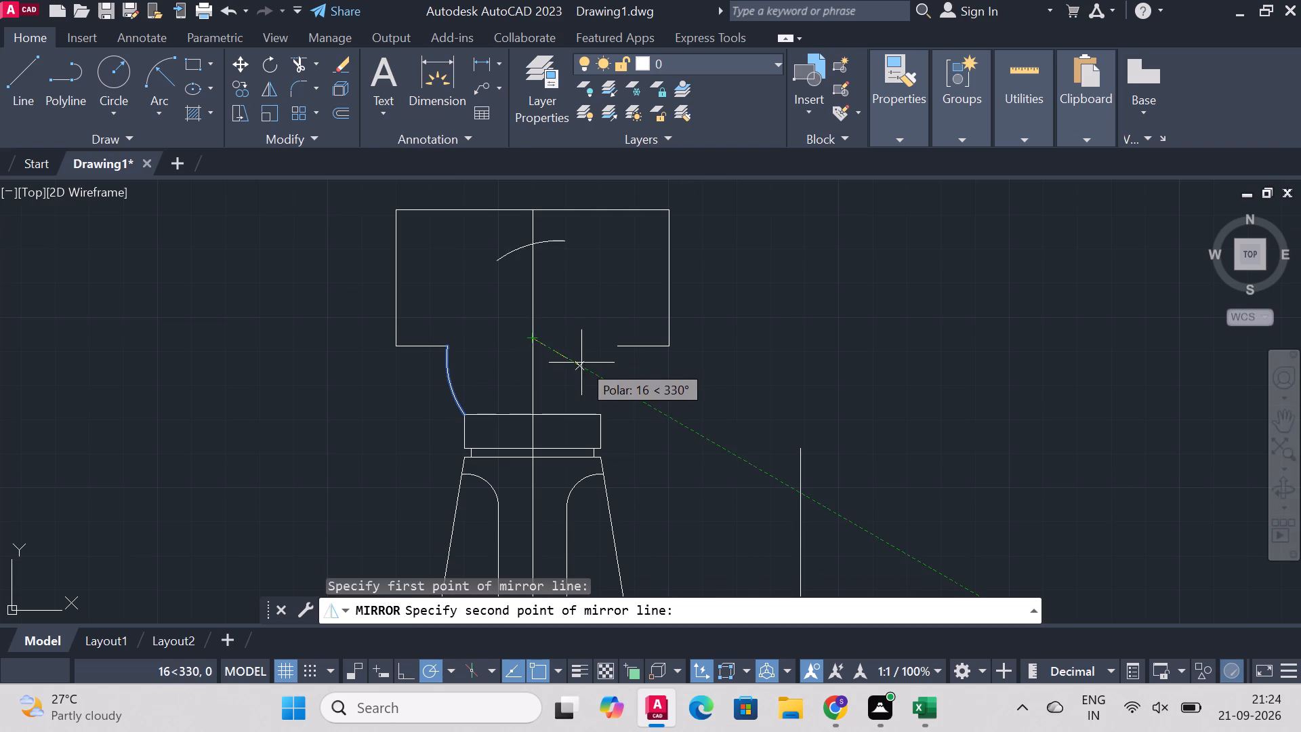
left_click(532, 361)
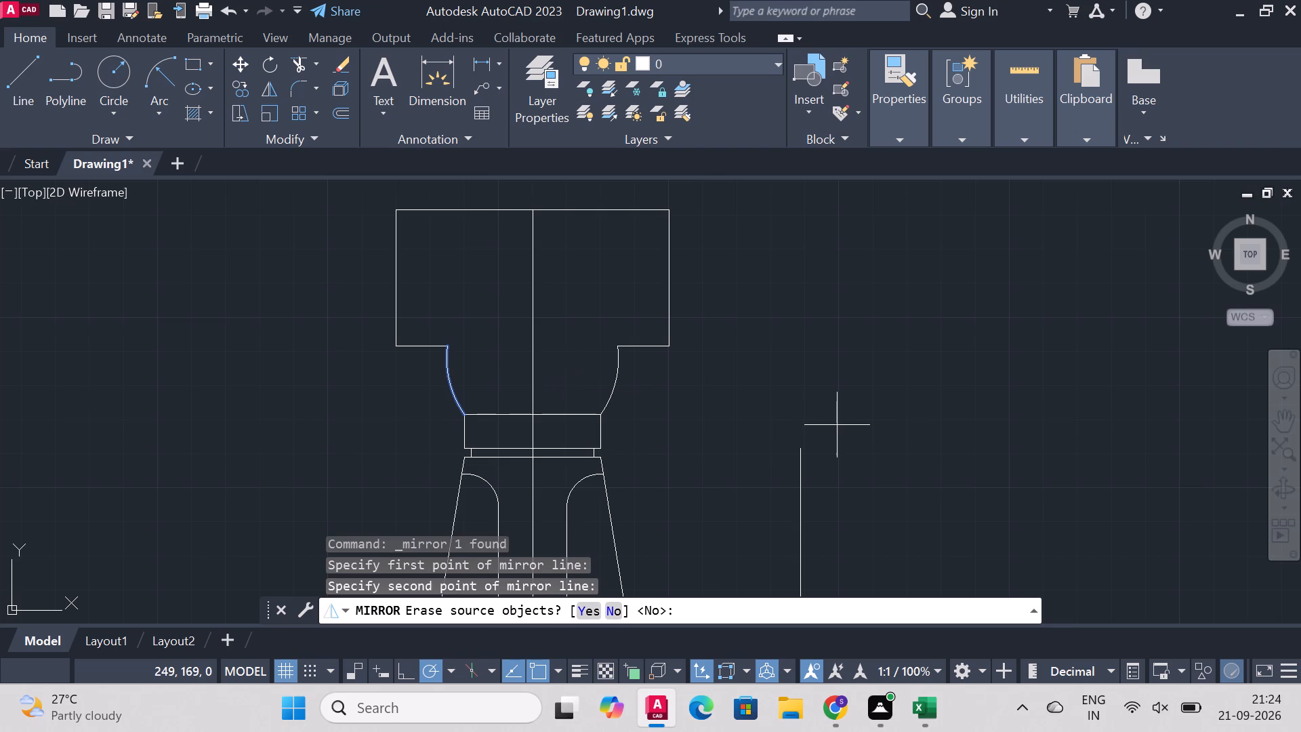
right_click(872, 290)
left_click(942, 304)
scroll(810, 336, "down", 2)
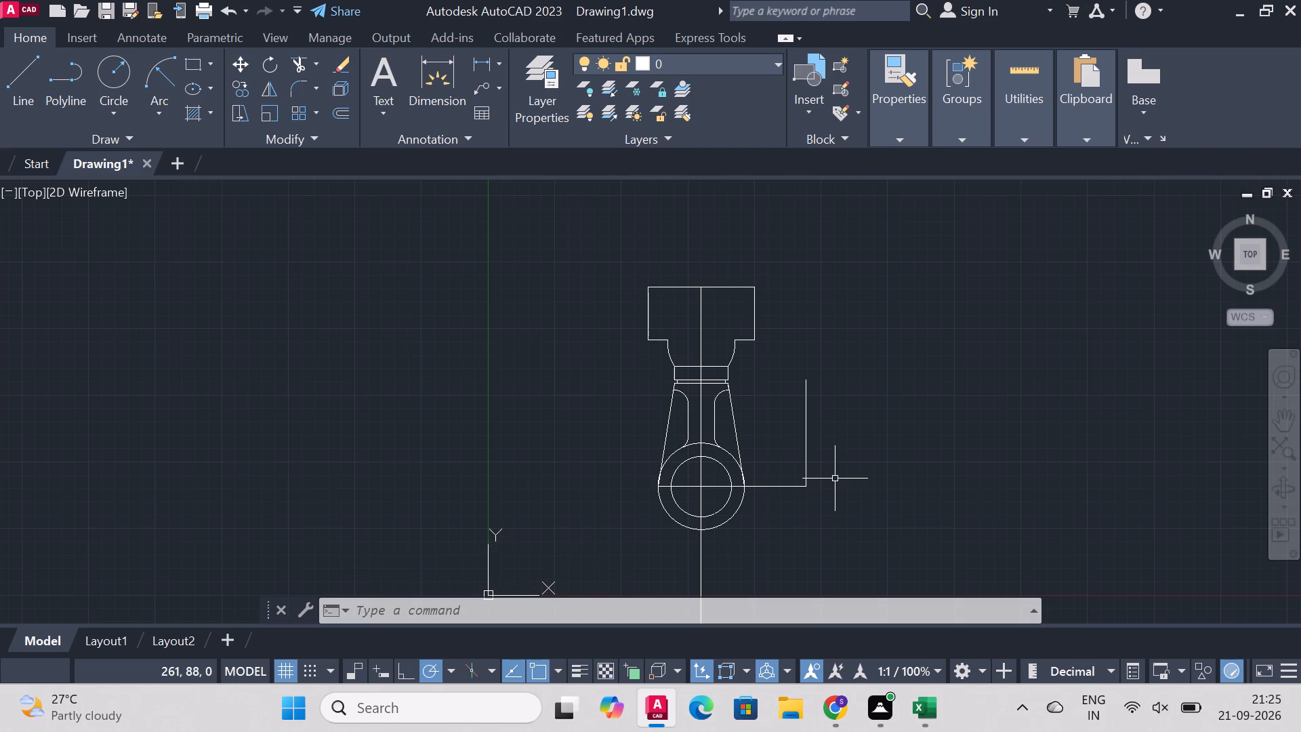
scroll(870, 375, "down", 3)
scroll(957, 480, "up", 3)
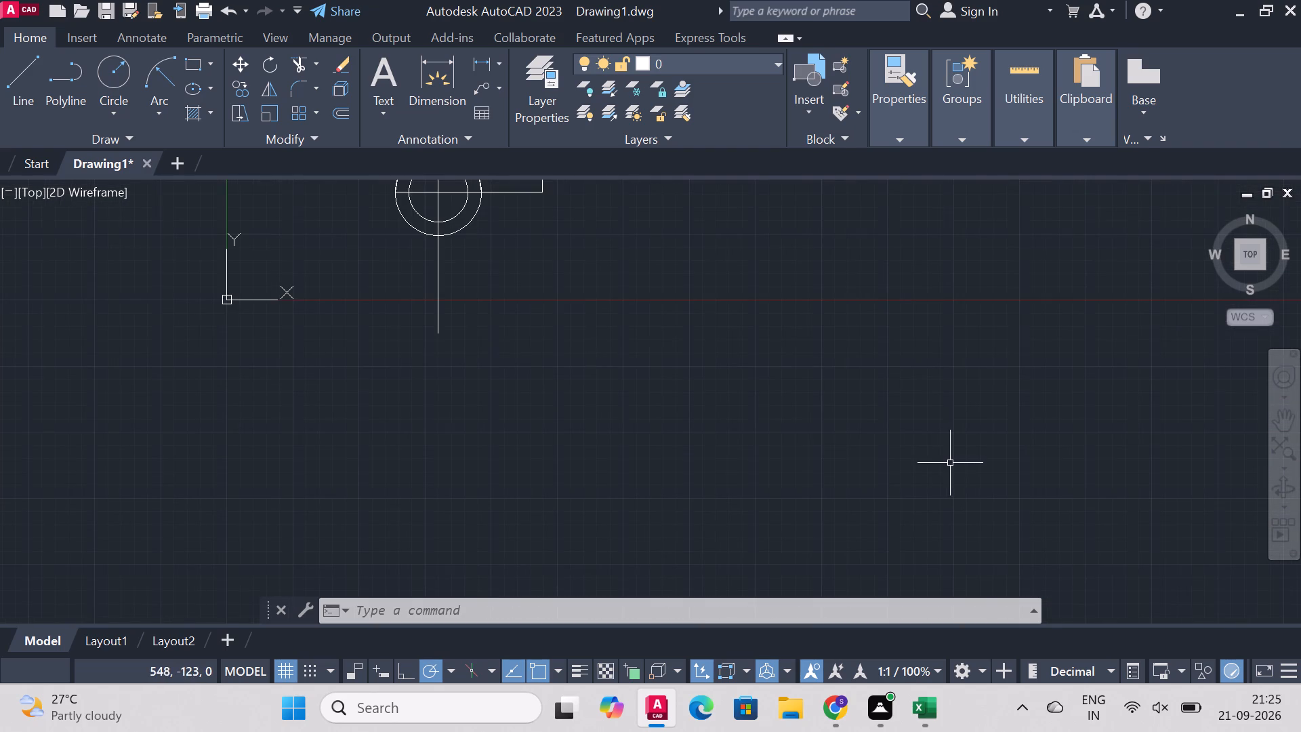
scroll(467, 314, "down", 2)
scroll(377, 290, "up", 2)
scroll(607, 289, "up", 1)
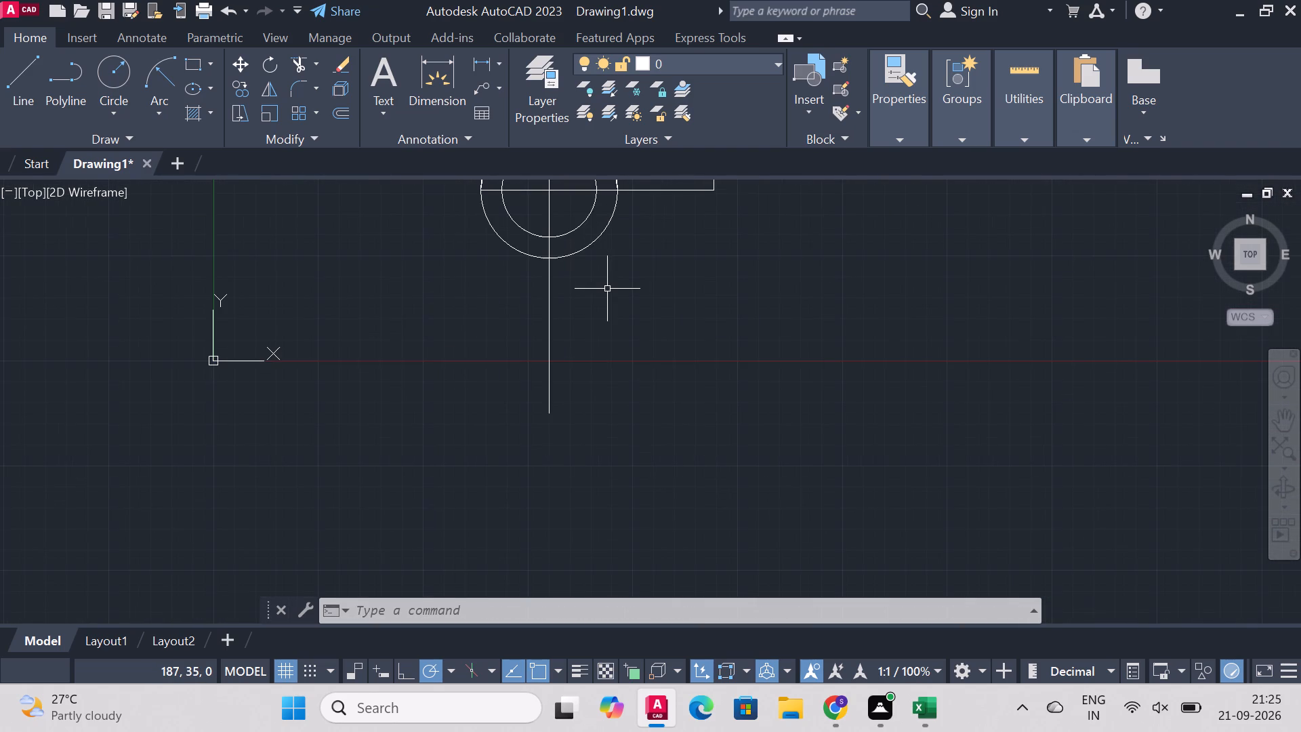
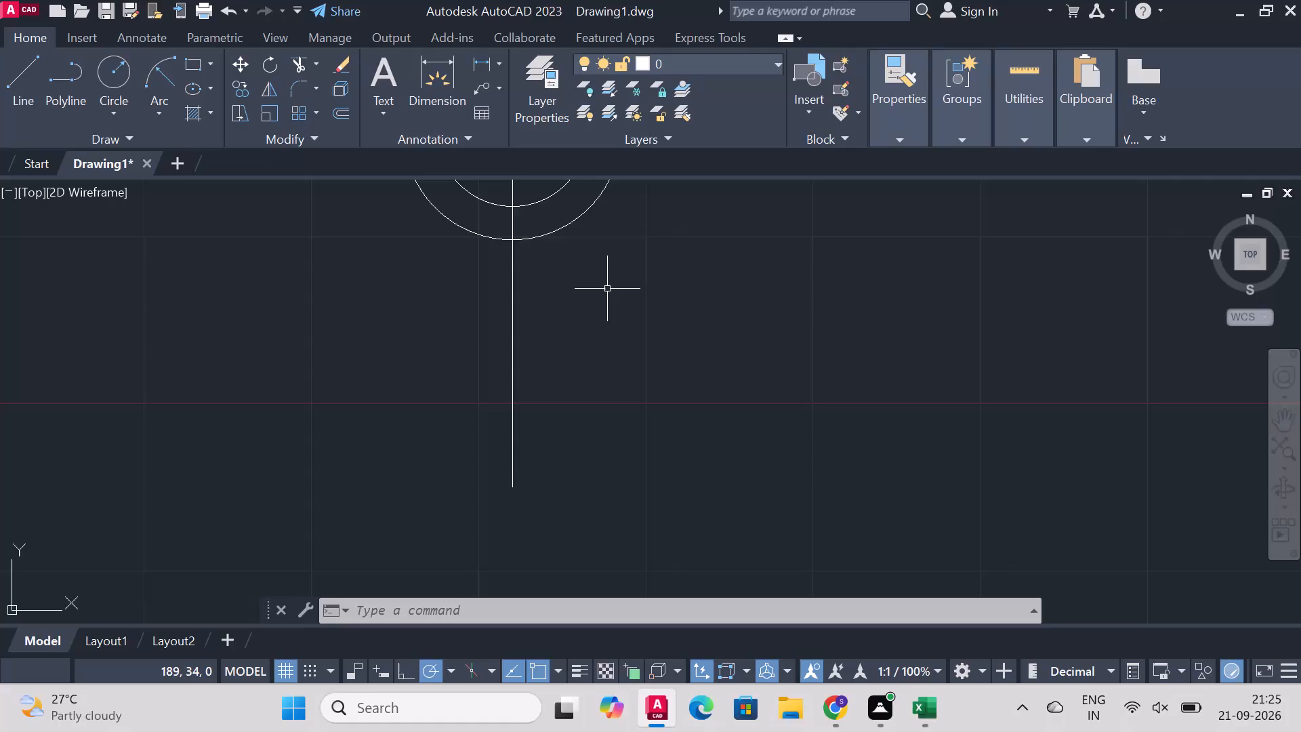
Delete the stray circle located above the part.
scroll(607, 289, "up", 1)
scroll(605, 290, "down", 2)
scroll(604, 270, "up", 2)
scroll(512, 285, "down", 5)
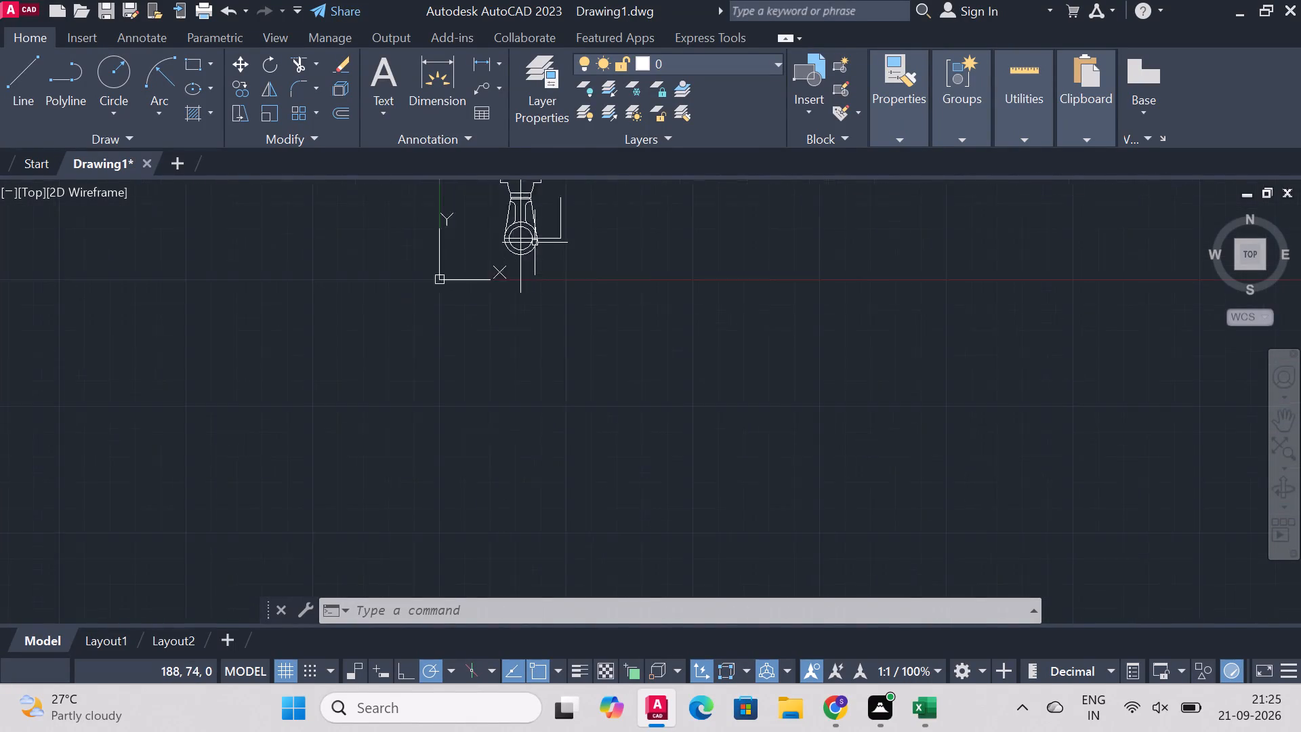
scroll(535, 243, "down", 1)
scroll(548, 212, "up", 2)
scroll(800, 214, "up", 2)
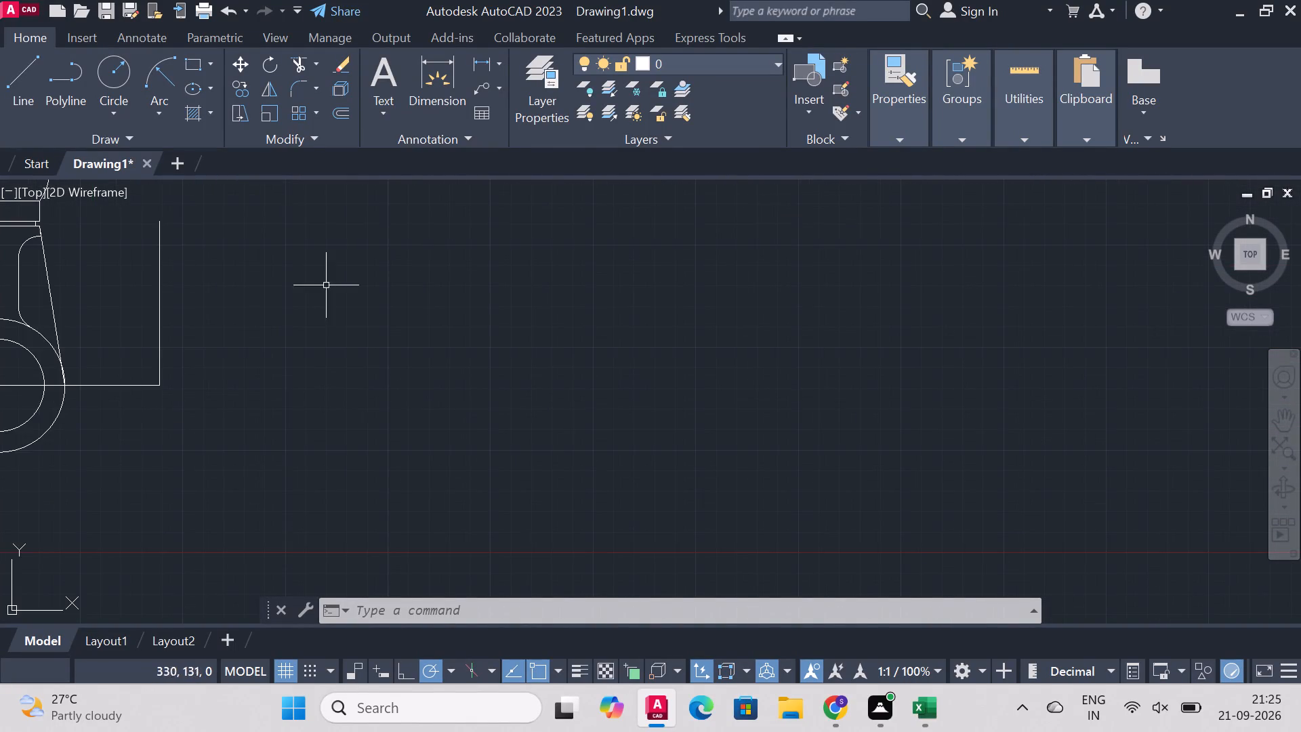
scroll(160, 289, "down", 3)
scroll(14, 283, "up", 2)
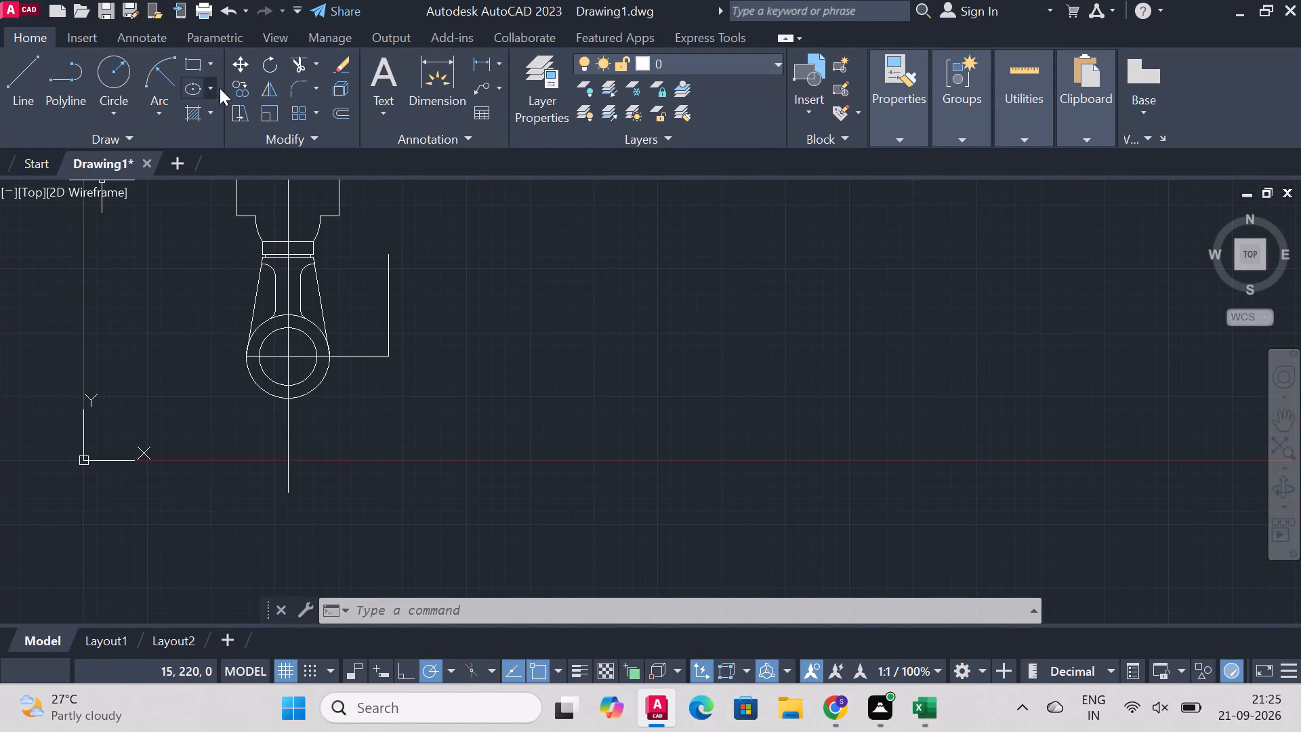
scroll(457, 457, "down", 3)
scroll(448, 432, "up", 2)
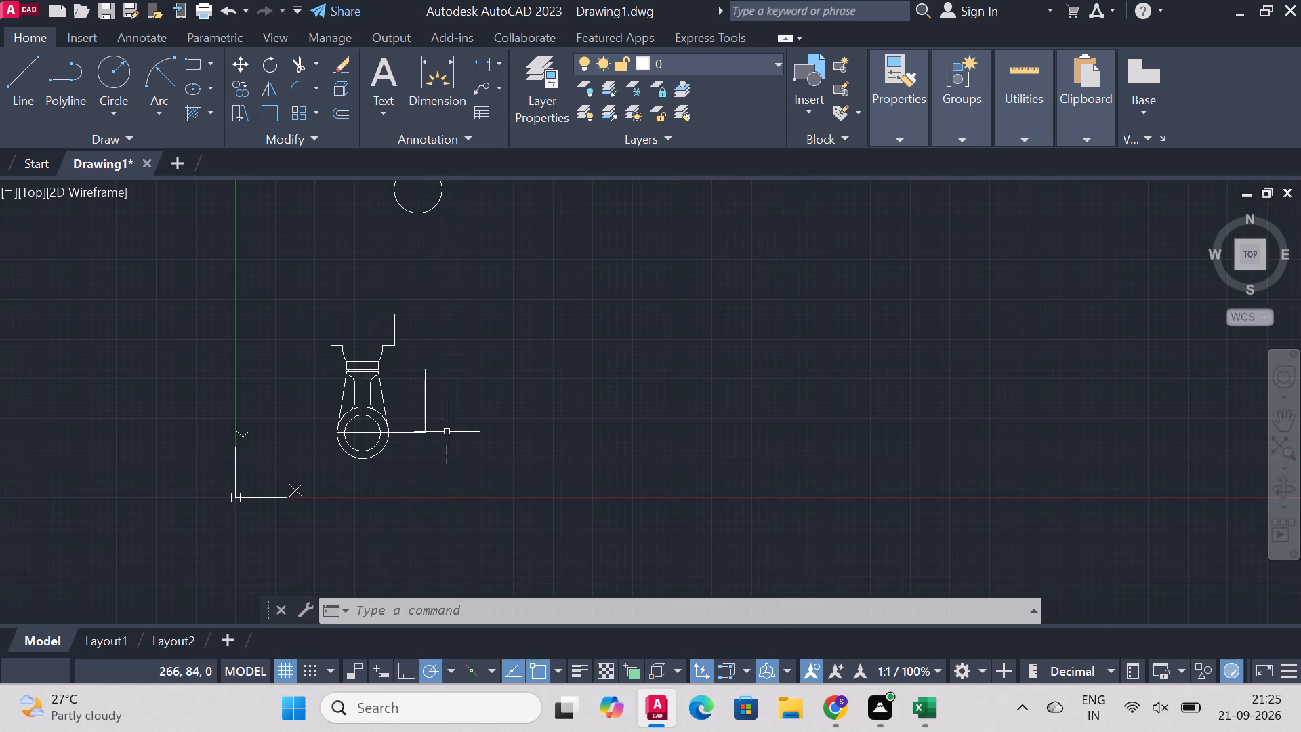
scroll(442, 363, "down", 1)
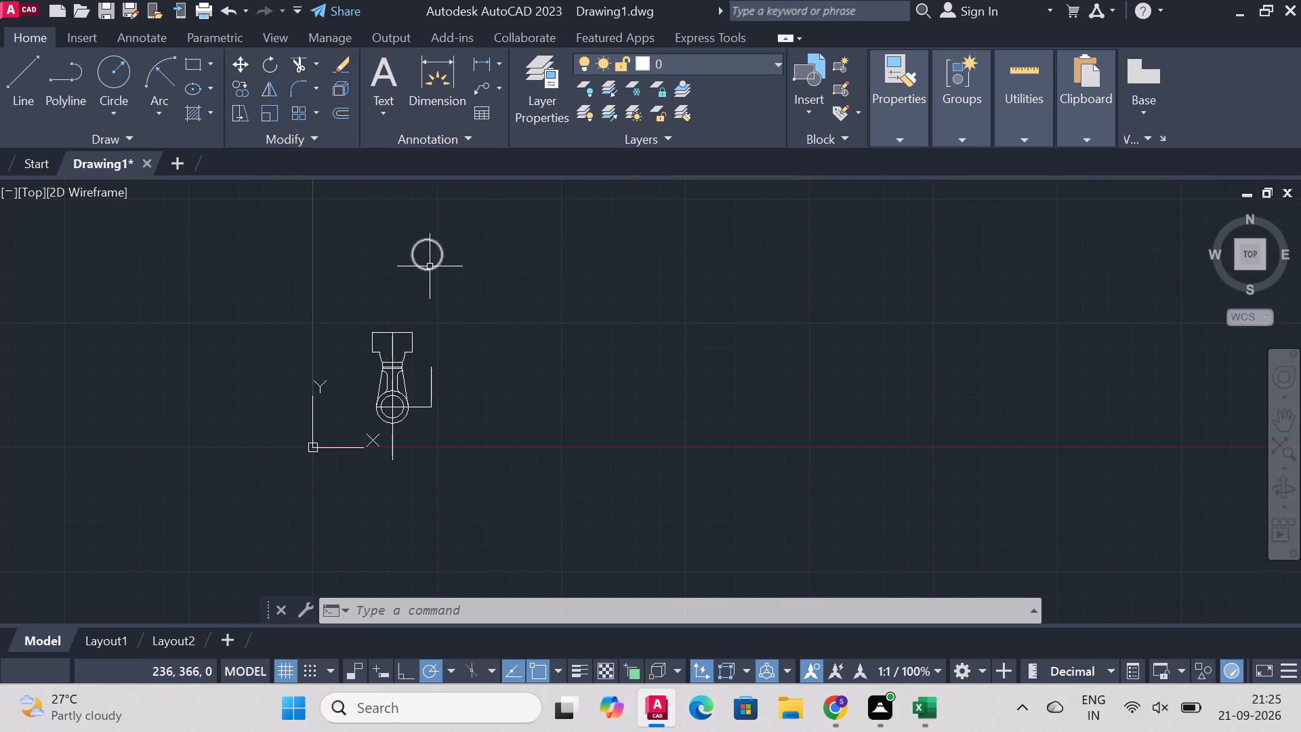
left_click(430, 270)
key("Delete")
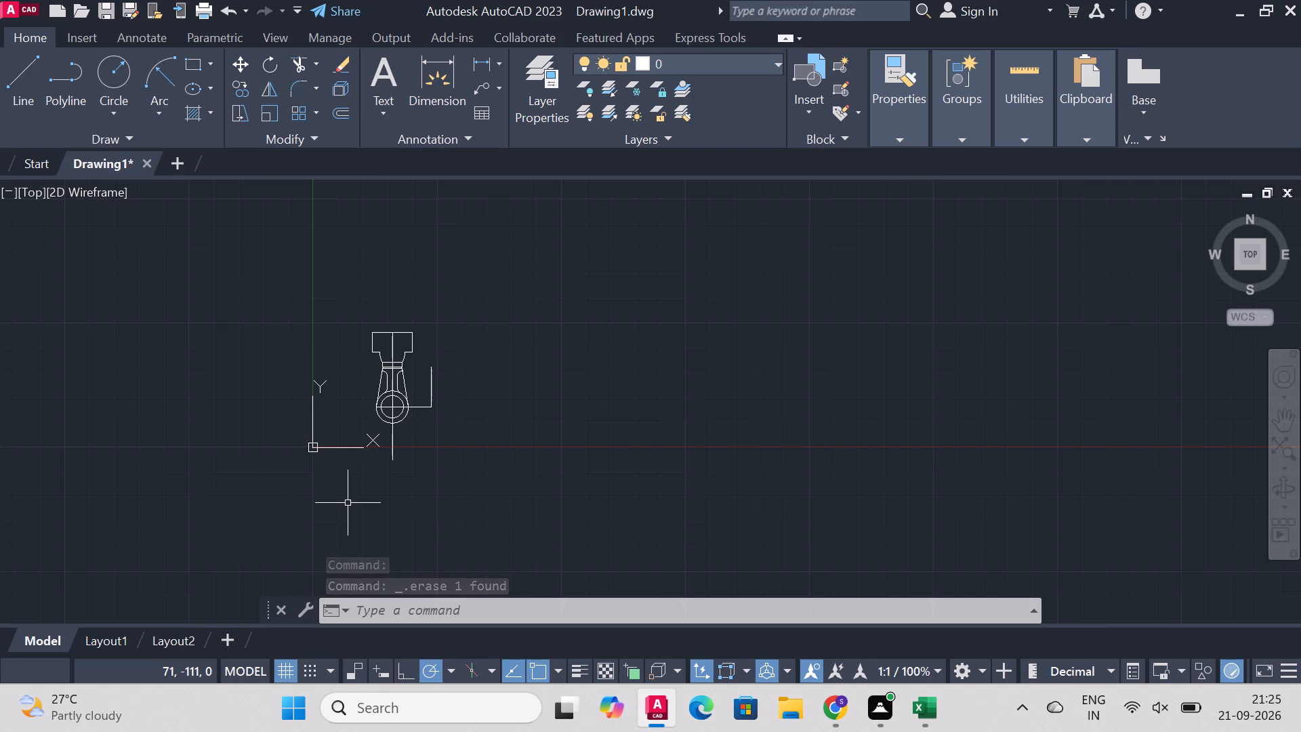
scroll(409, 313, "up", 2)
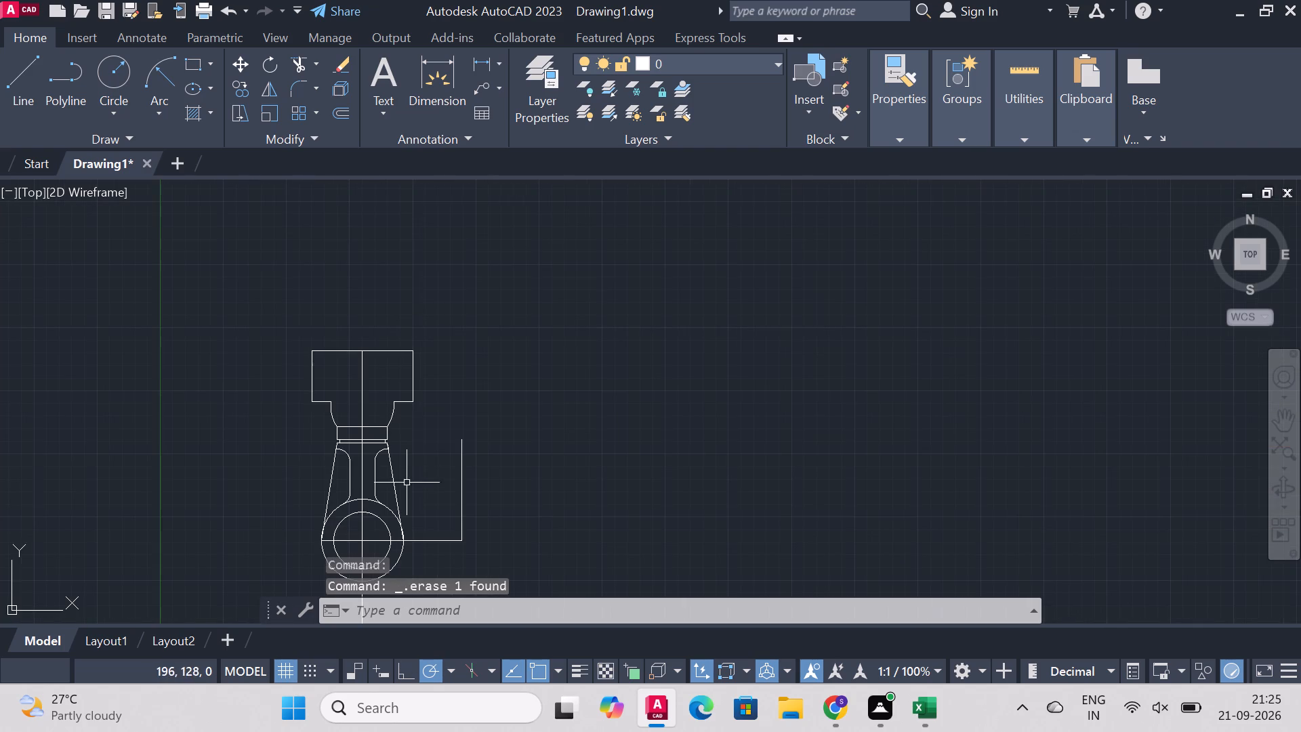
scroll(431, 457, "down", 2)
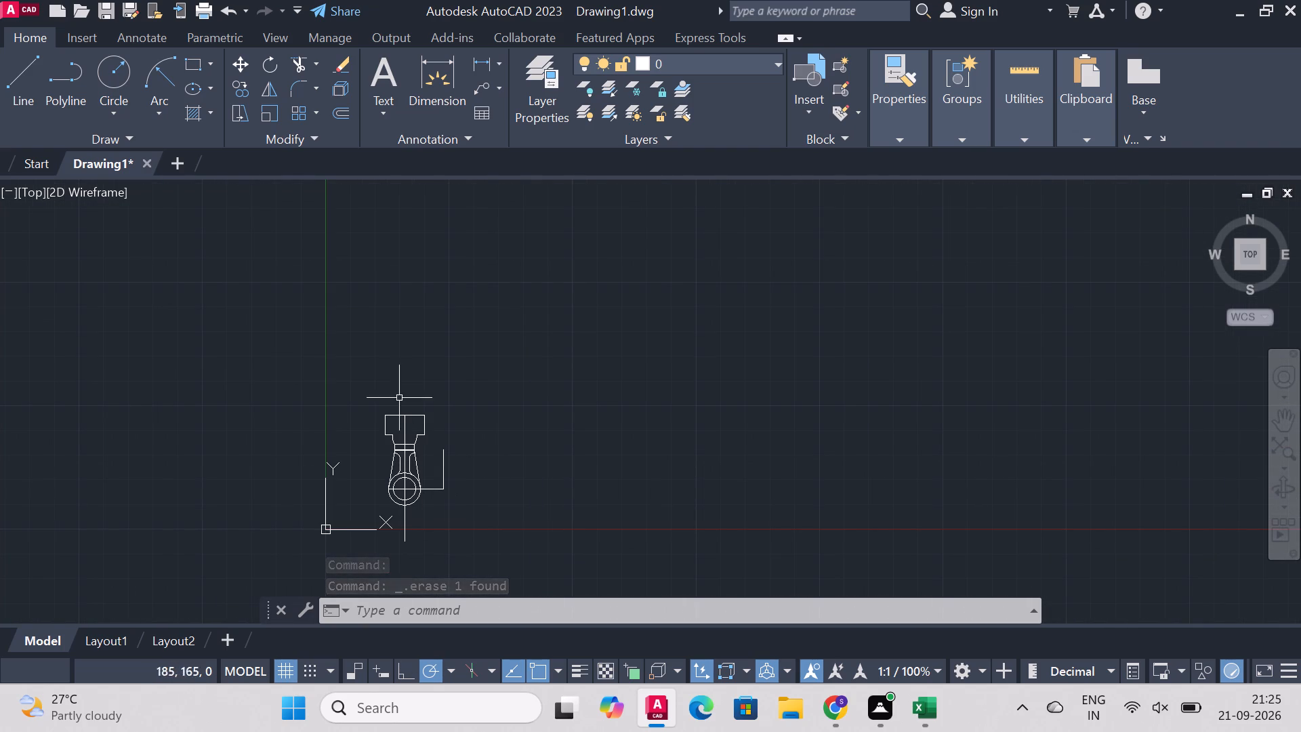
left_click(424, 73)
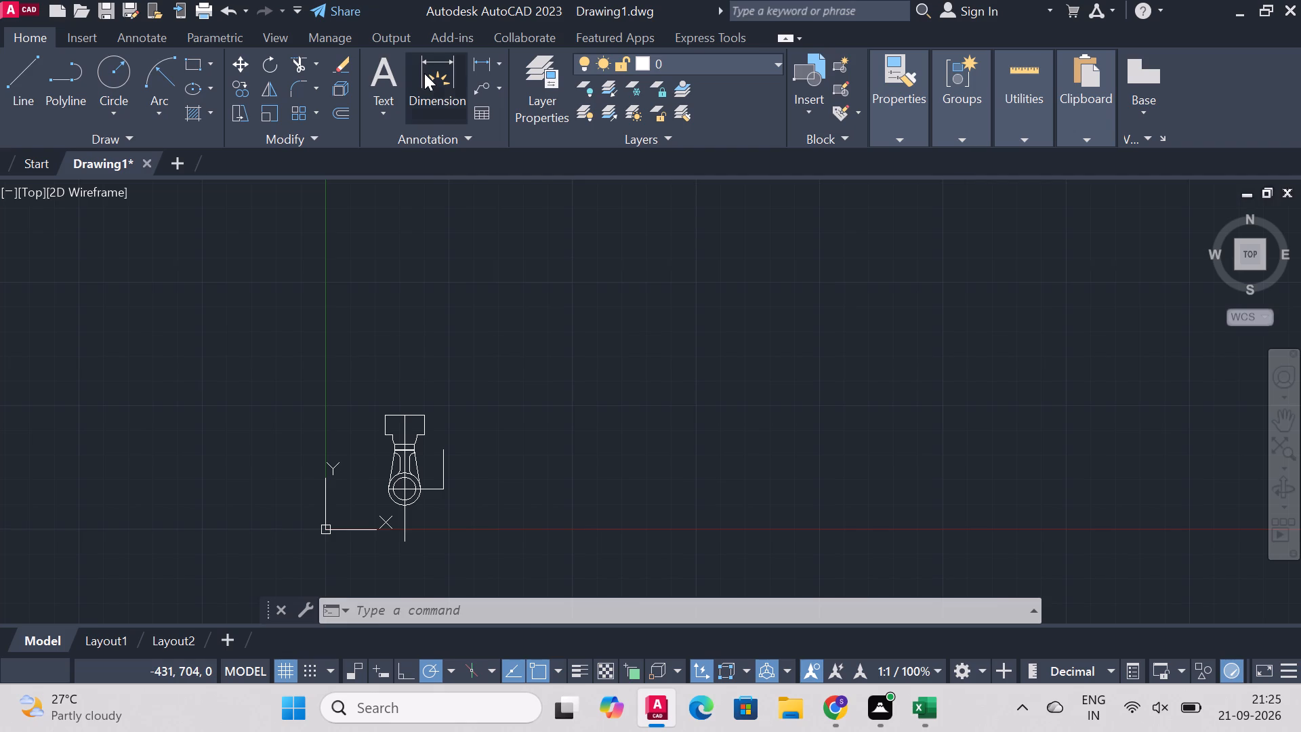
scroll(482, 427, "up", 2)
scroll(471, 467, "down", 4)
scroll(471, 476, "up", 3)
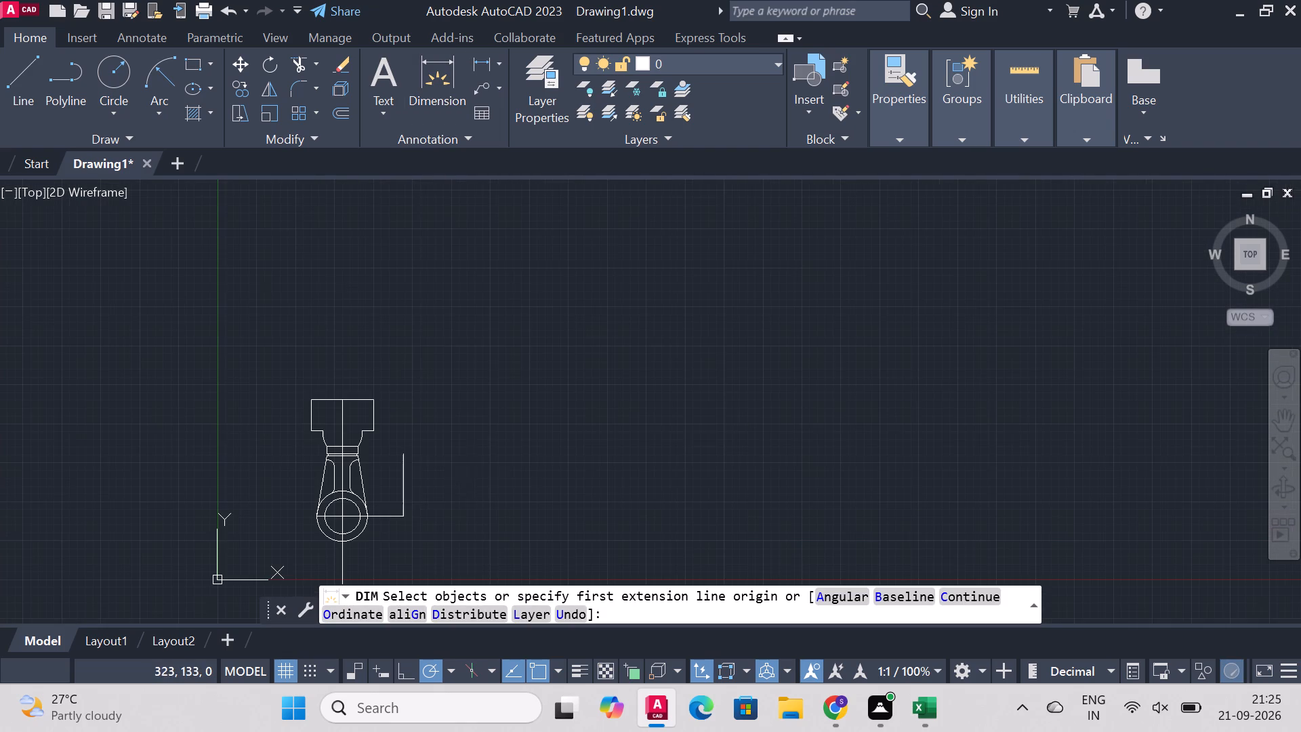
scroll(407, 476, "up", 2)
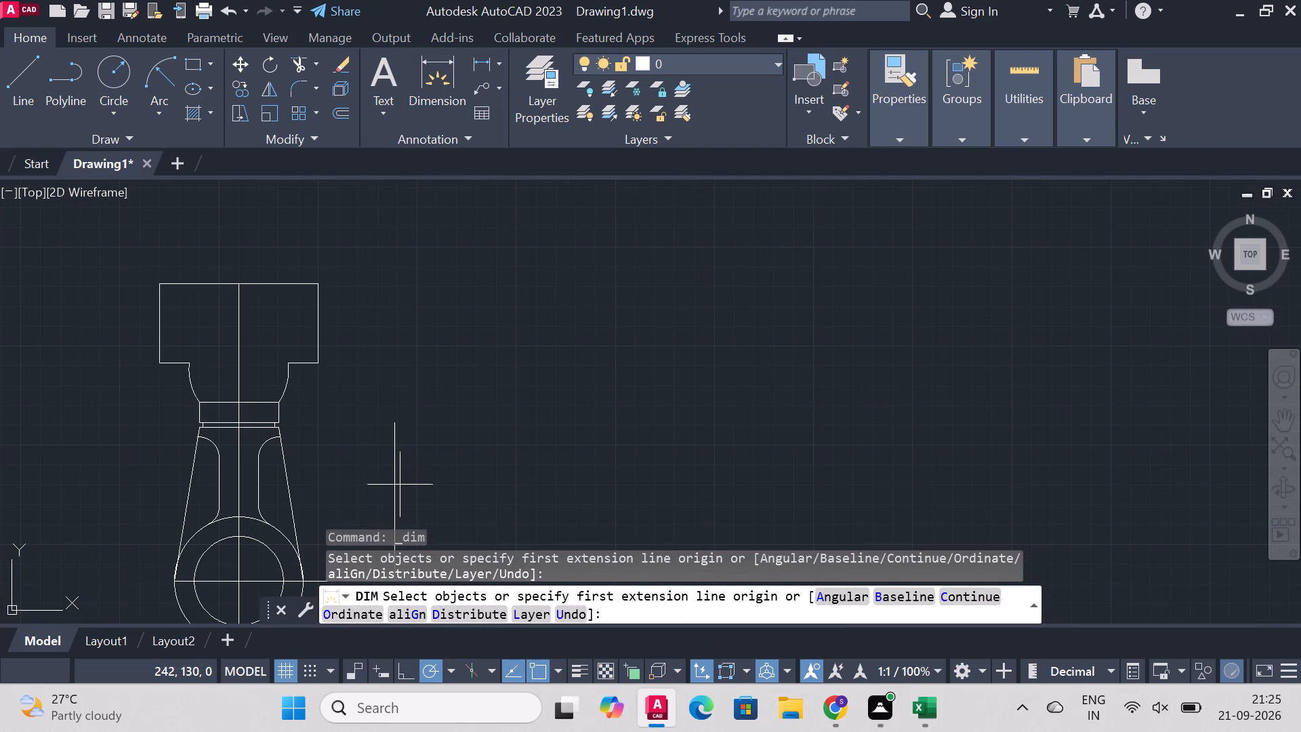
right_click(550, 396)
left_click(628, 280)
Delete the leftover horizontal and vertical construction lines on the right side of the concentric circles.
scroll(422, 346, "down", 3)
scroll(426, 406, "up", 3)
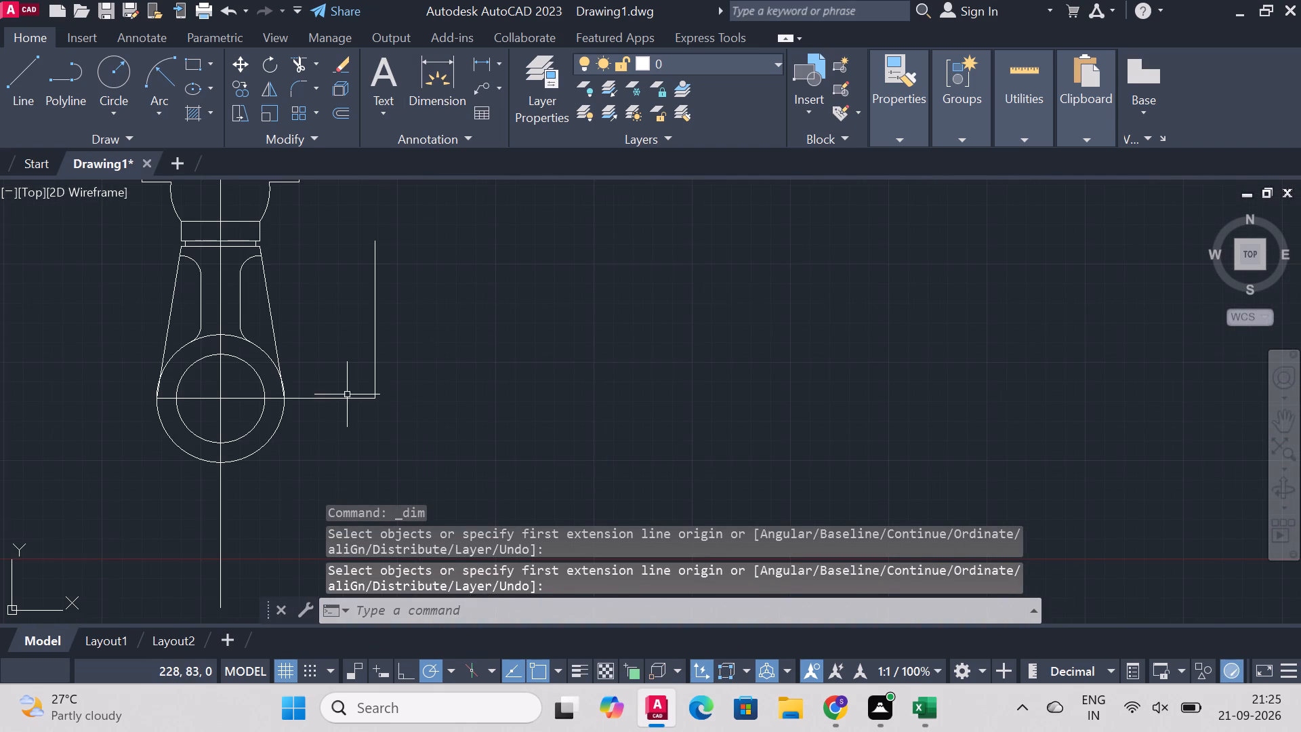
left_click(344, 398)
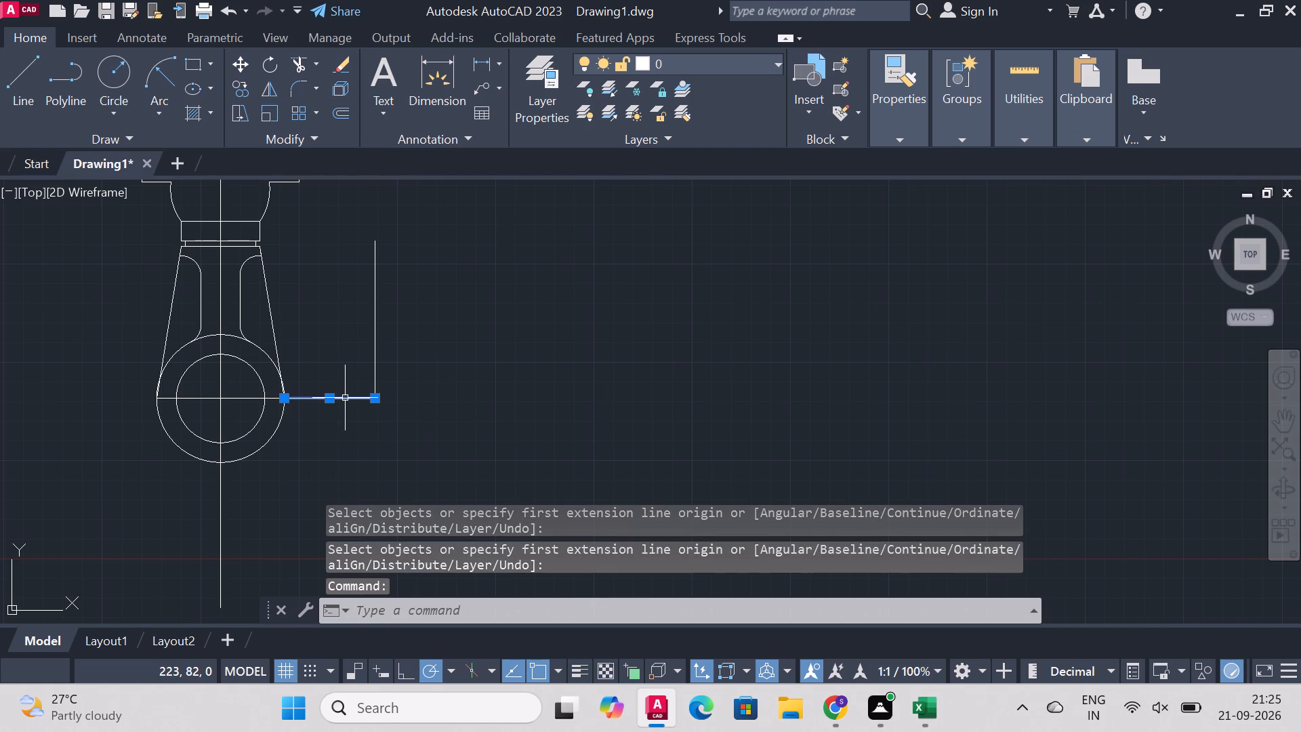
key("Delete")
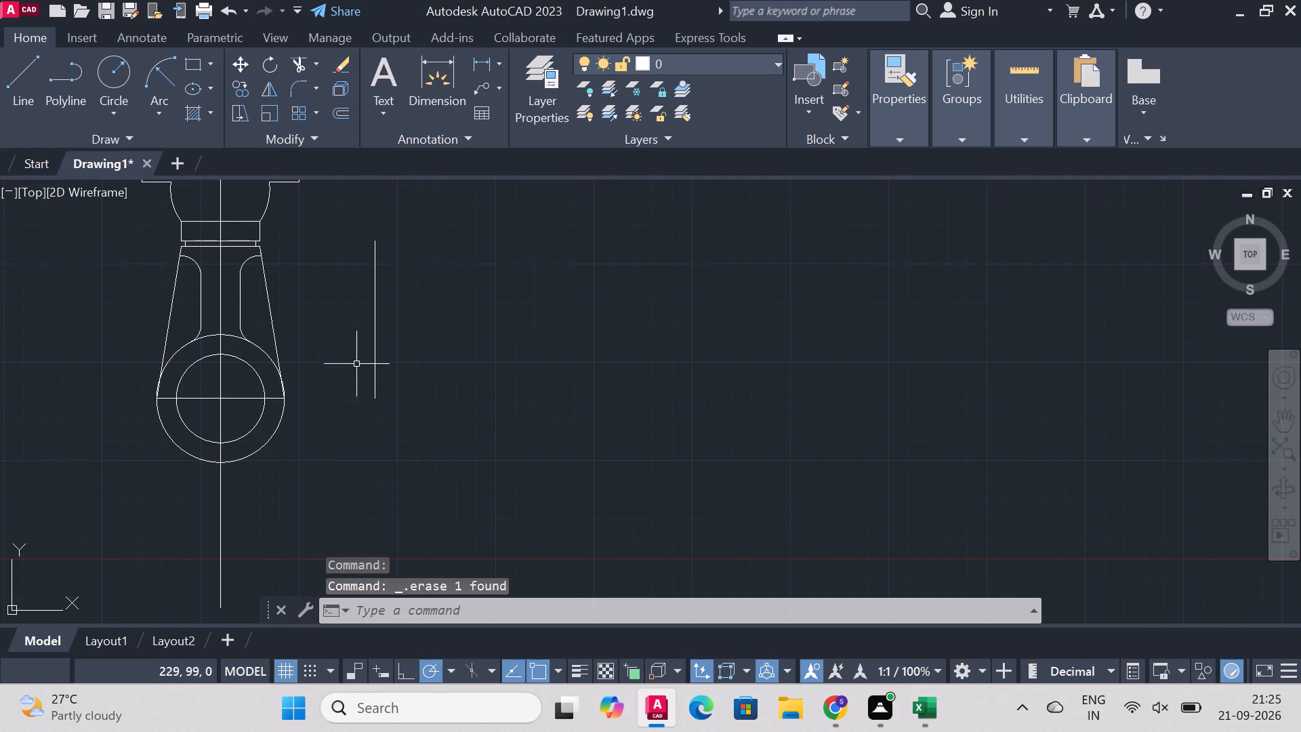
left_click(373, 321)
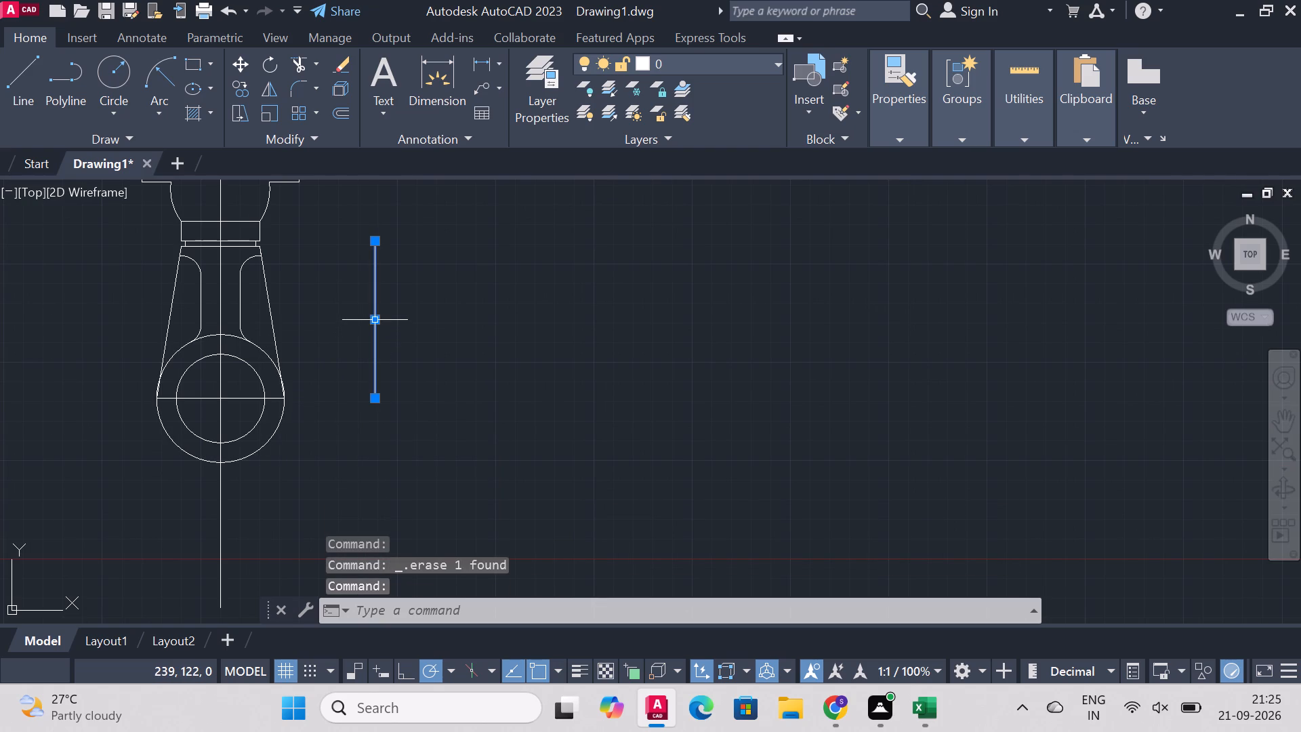
key("Delete")
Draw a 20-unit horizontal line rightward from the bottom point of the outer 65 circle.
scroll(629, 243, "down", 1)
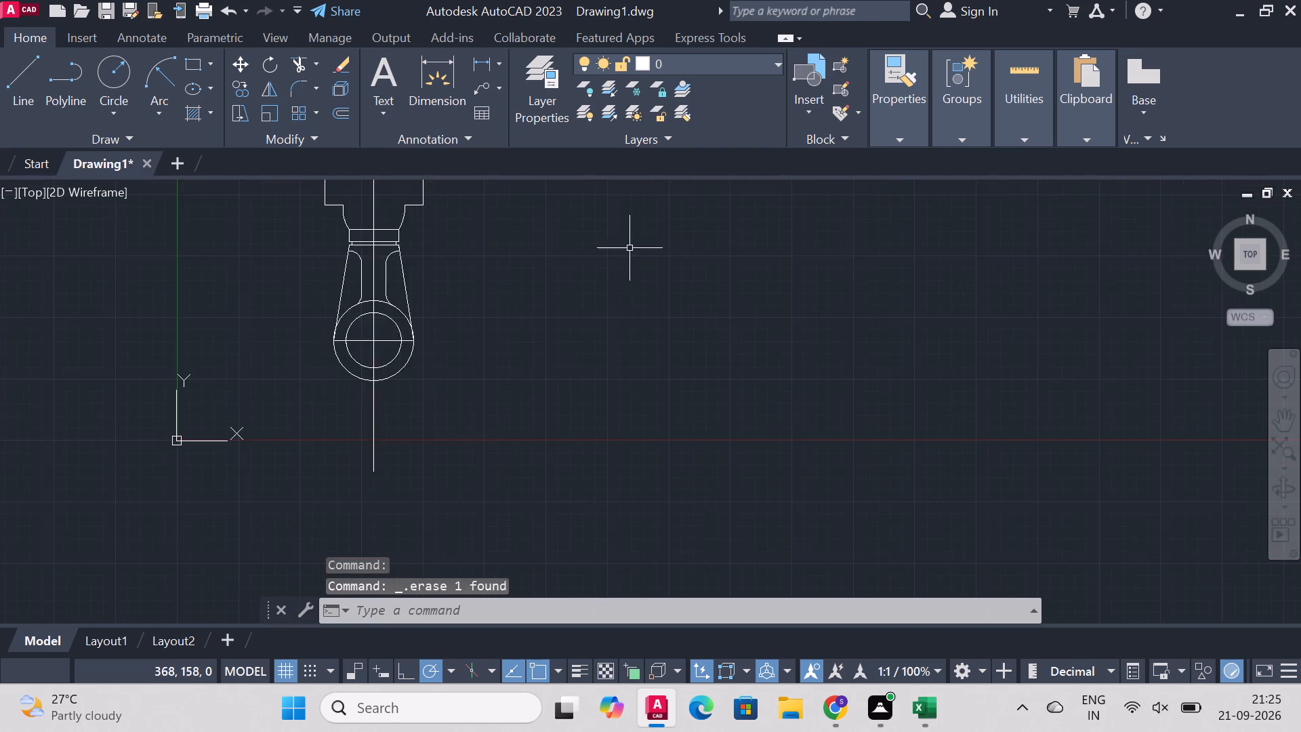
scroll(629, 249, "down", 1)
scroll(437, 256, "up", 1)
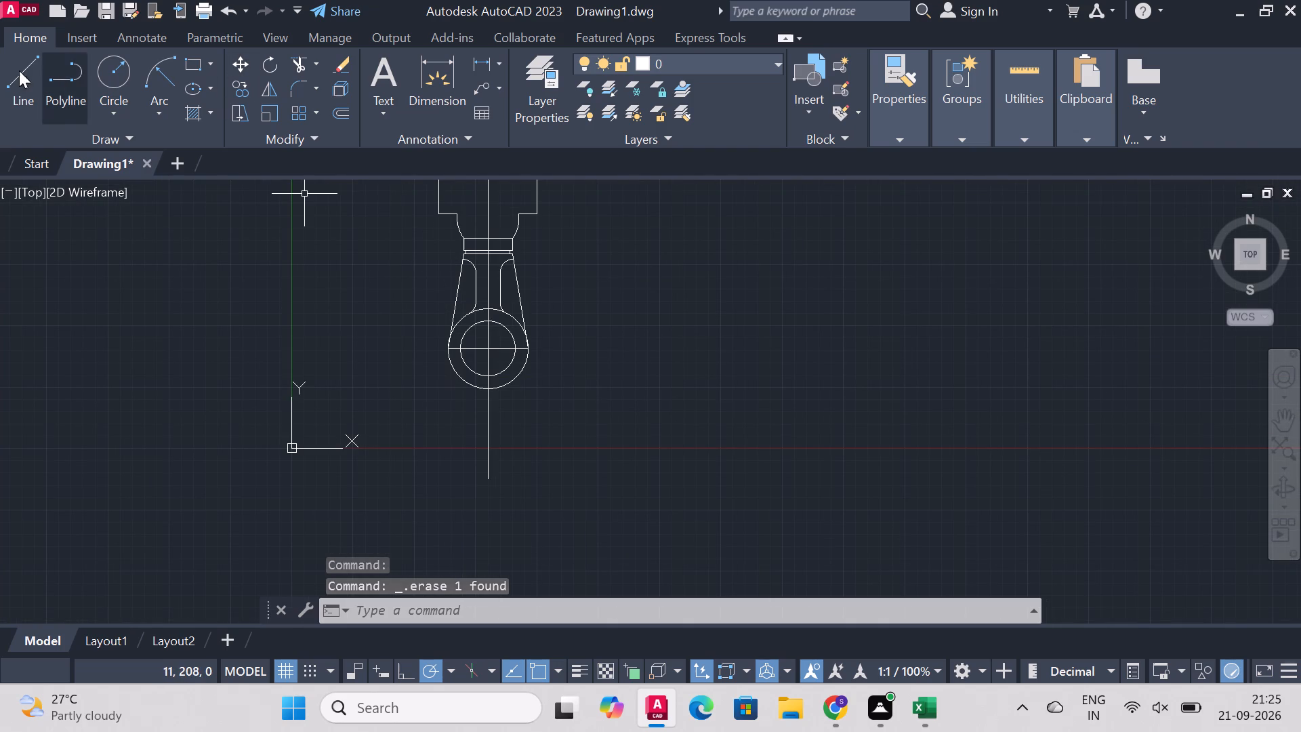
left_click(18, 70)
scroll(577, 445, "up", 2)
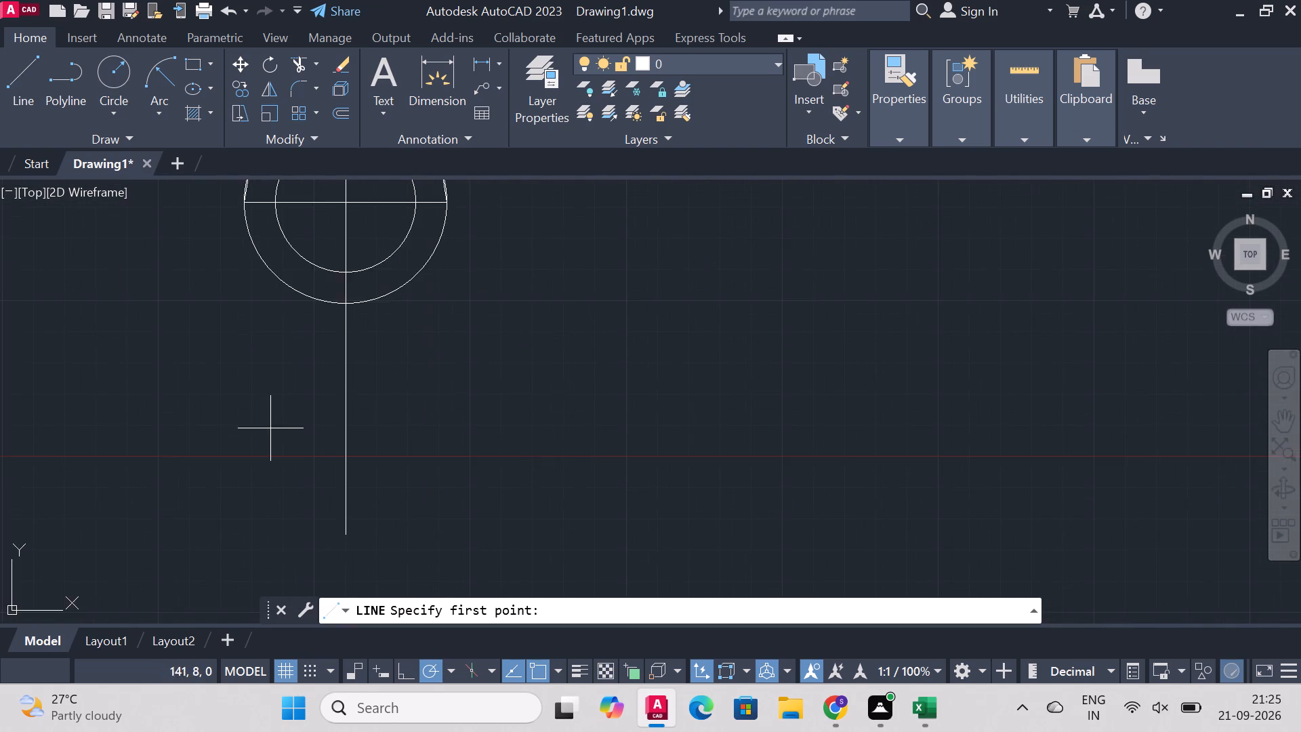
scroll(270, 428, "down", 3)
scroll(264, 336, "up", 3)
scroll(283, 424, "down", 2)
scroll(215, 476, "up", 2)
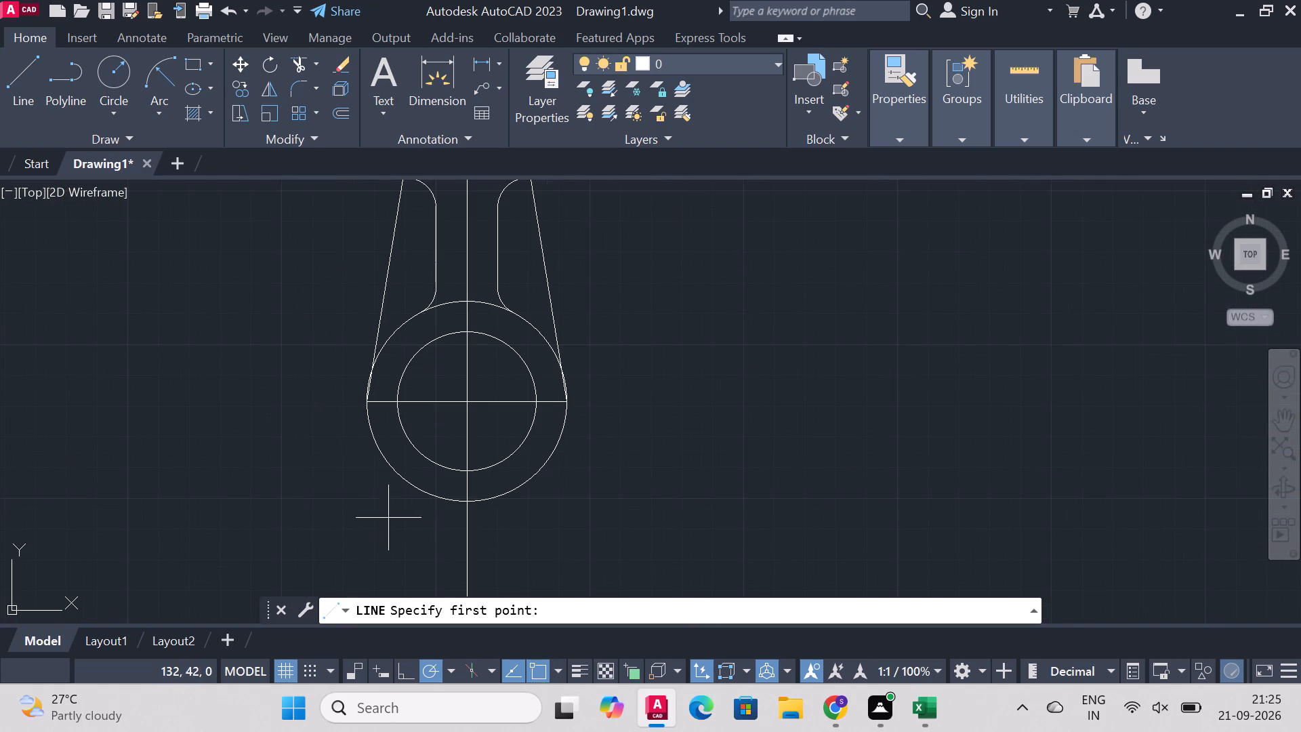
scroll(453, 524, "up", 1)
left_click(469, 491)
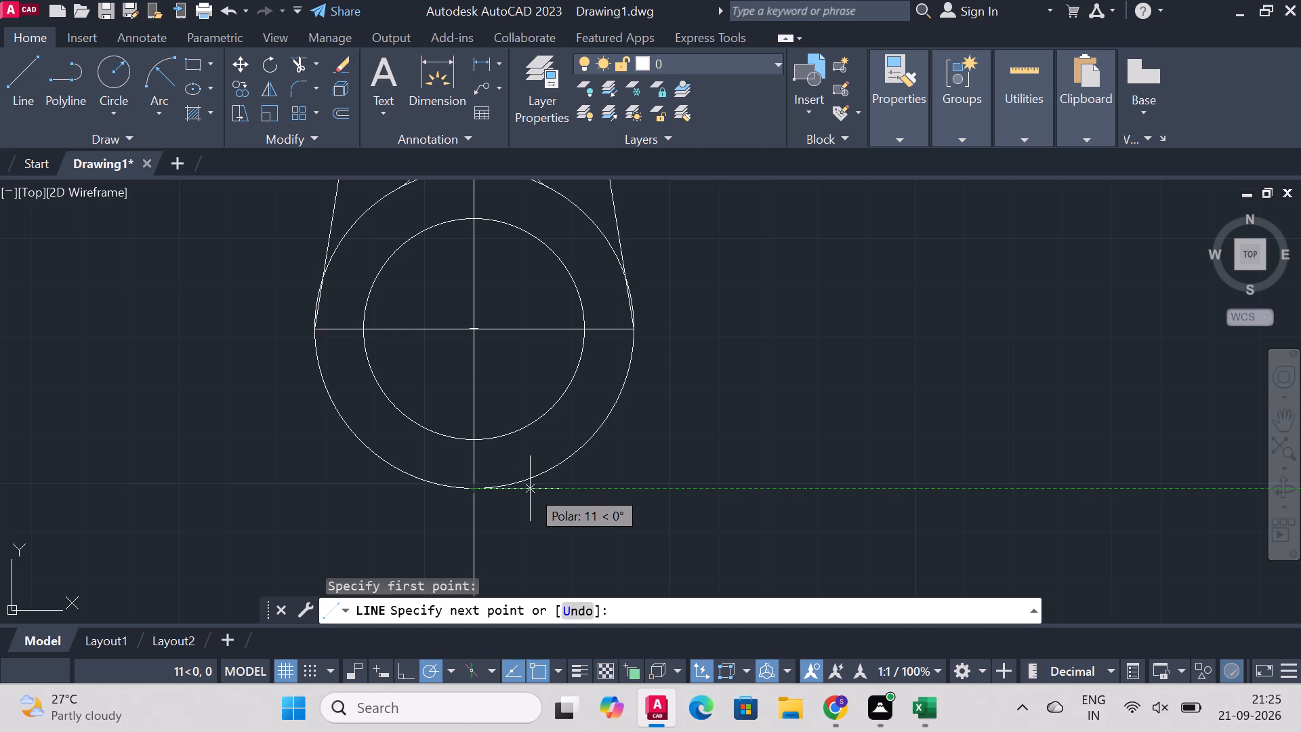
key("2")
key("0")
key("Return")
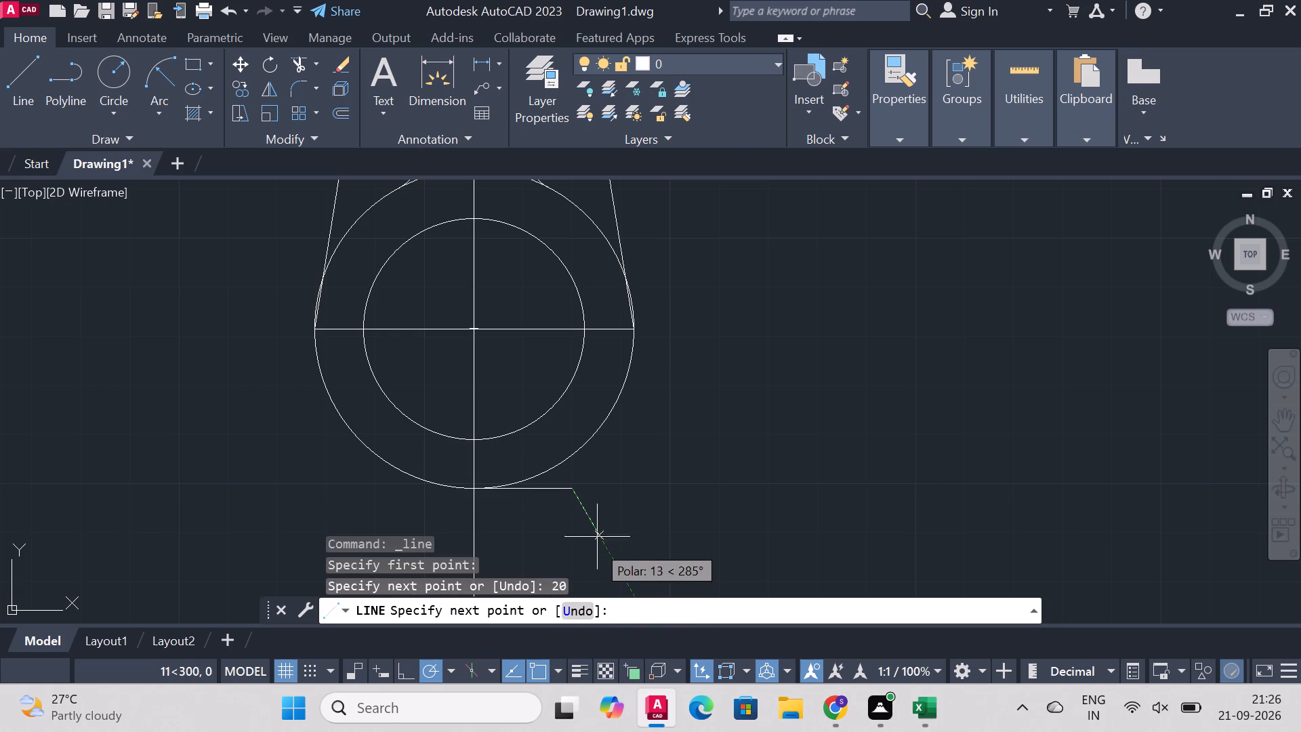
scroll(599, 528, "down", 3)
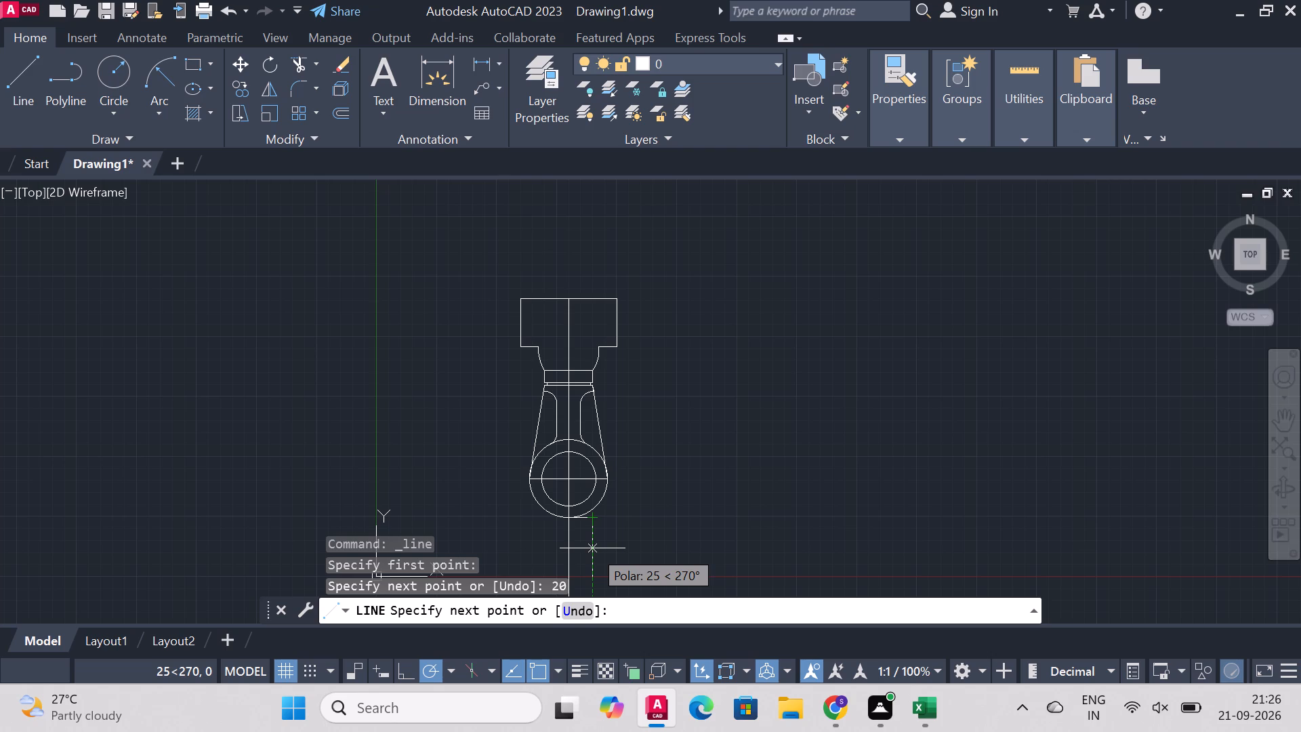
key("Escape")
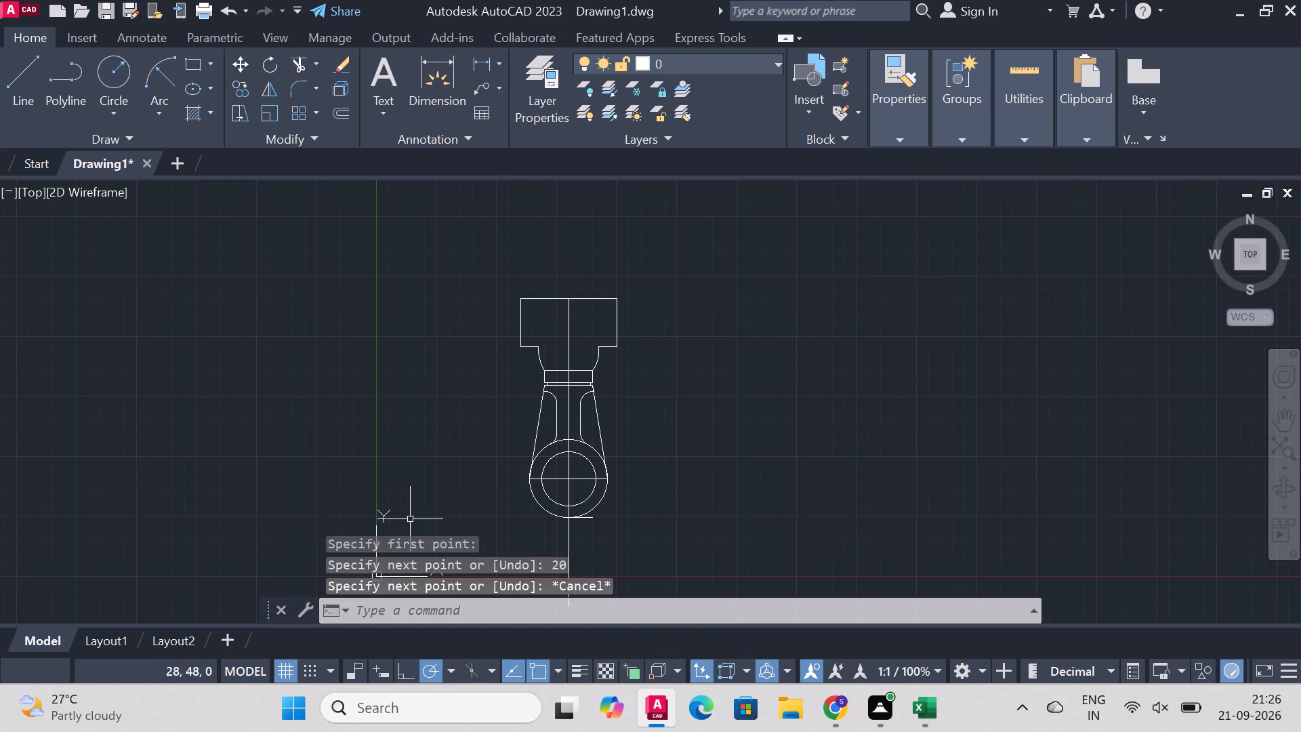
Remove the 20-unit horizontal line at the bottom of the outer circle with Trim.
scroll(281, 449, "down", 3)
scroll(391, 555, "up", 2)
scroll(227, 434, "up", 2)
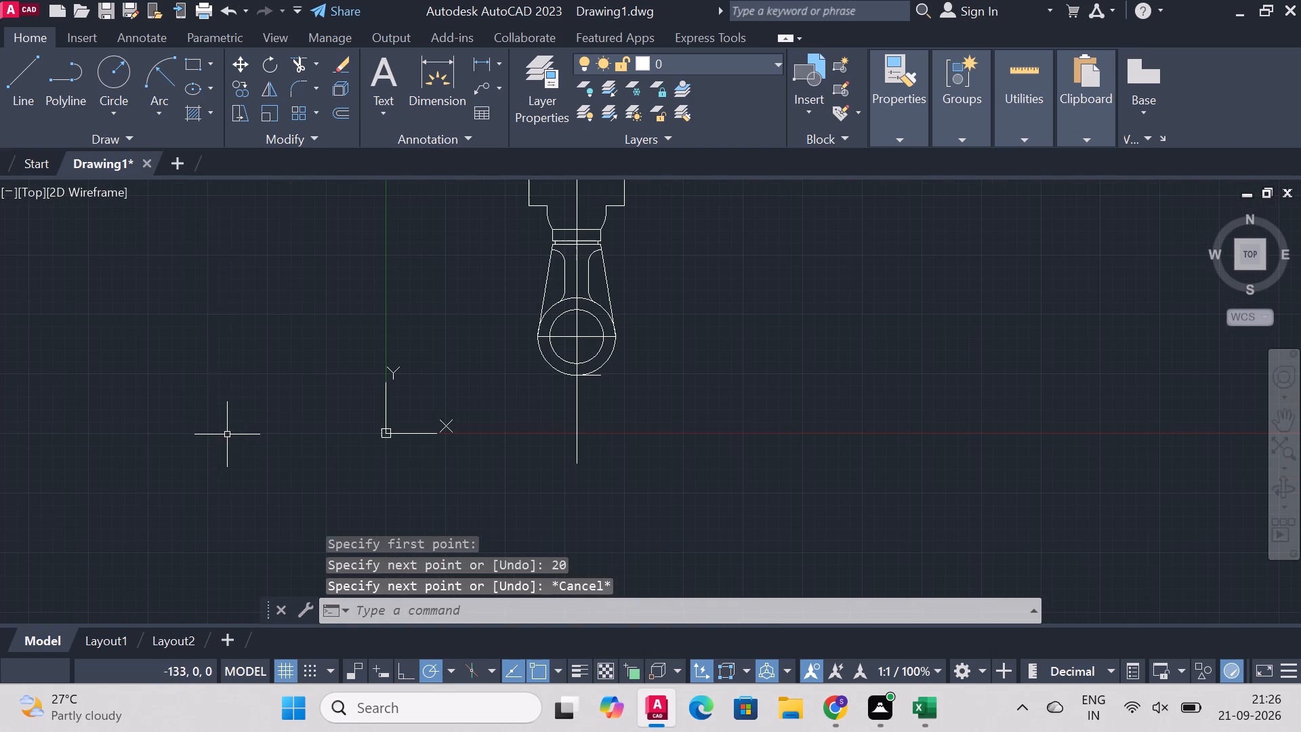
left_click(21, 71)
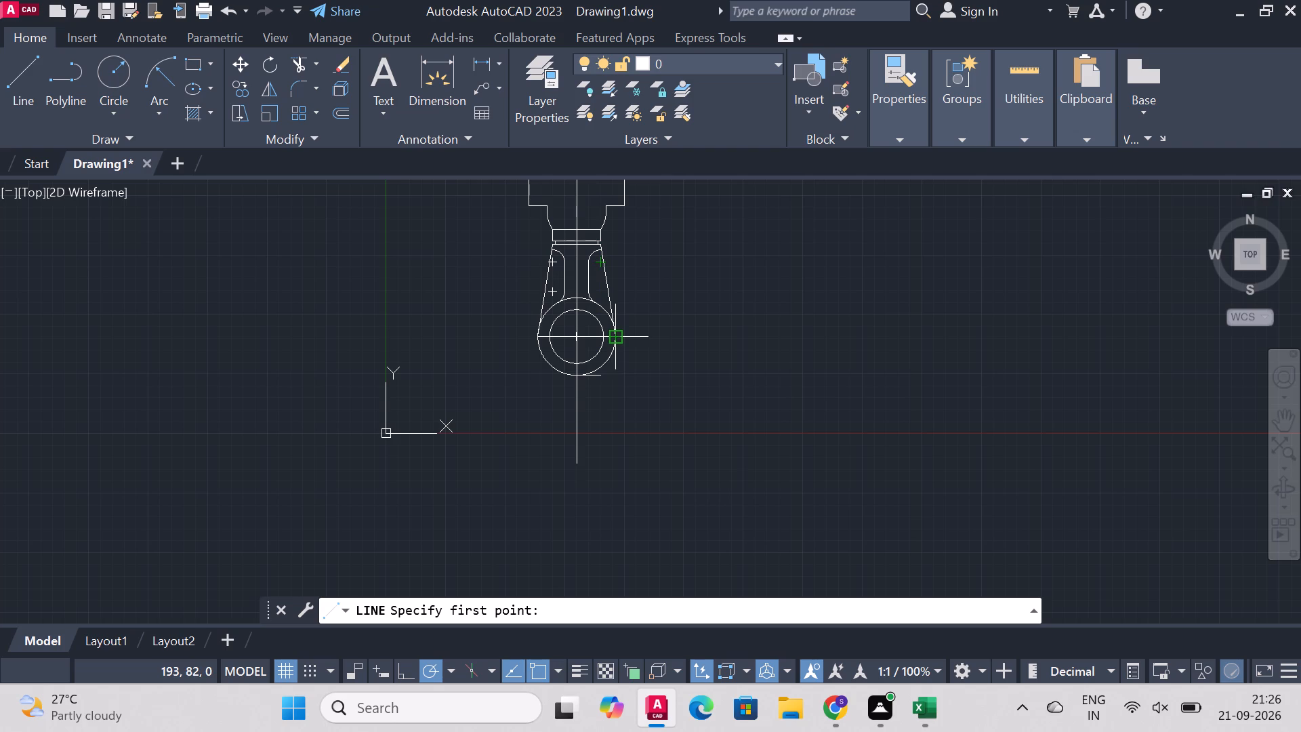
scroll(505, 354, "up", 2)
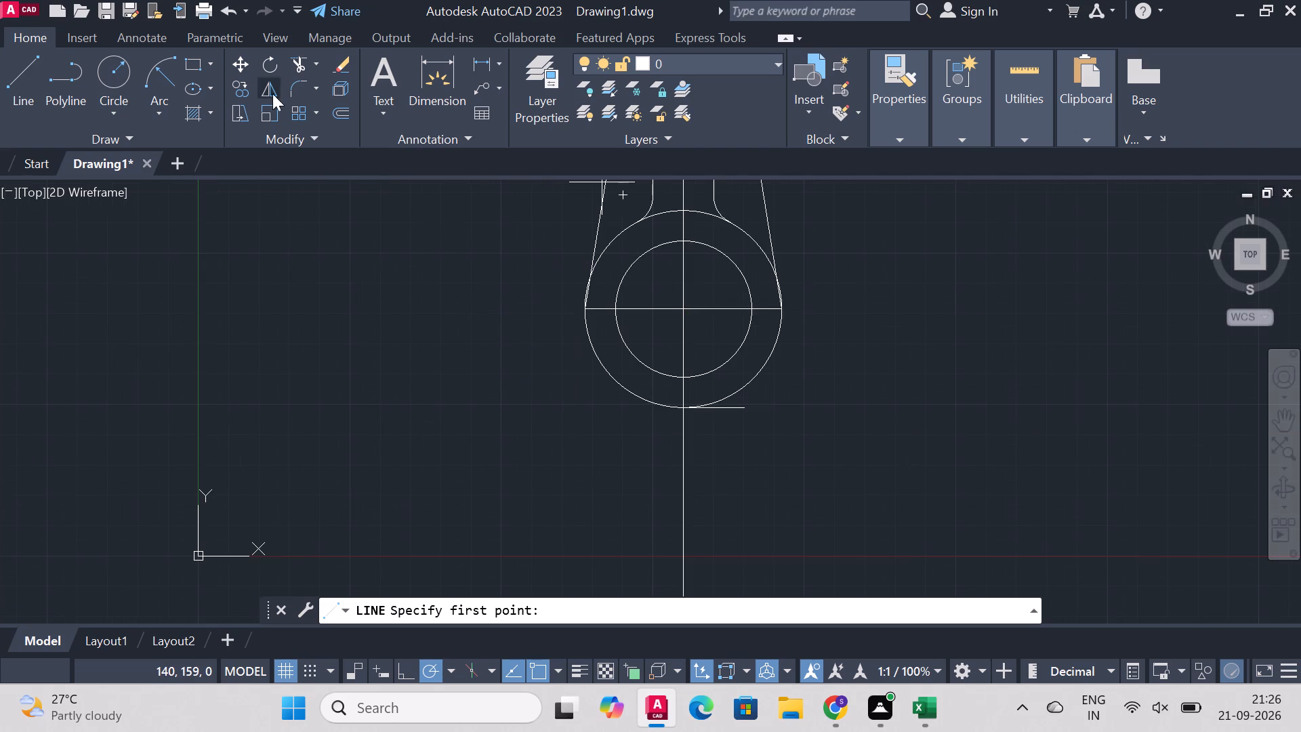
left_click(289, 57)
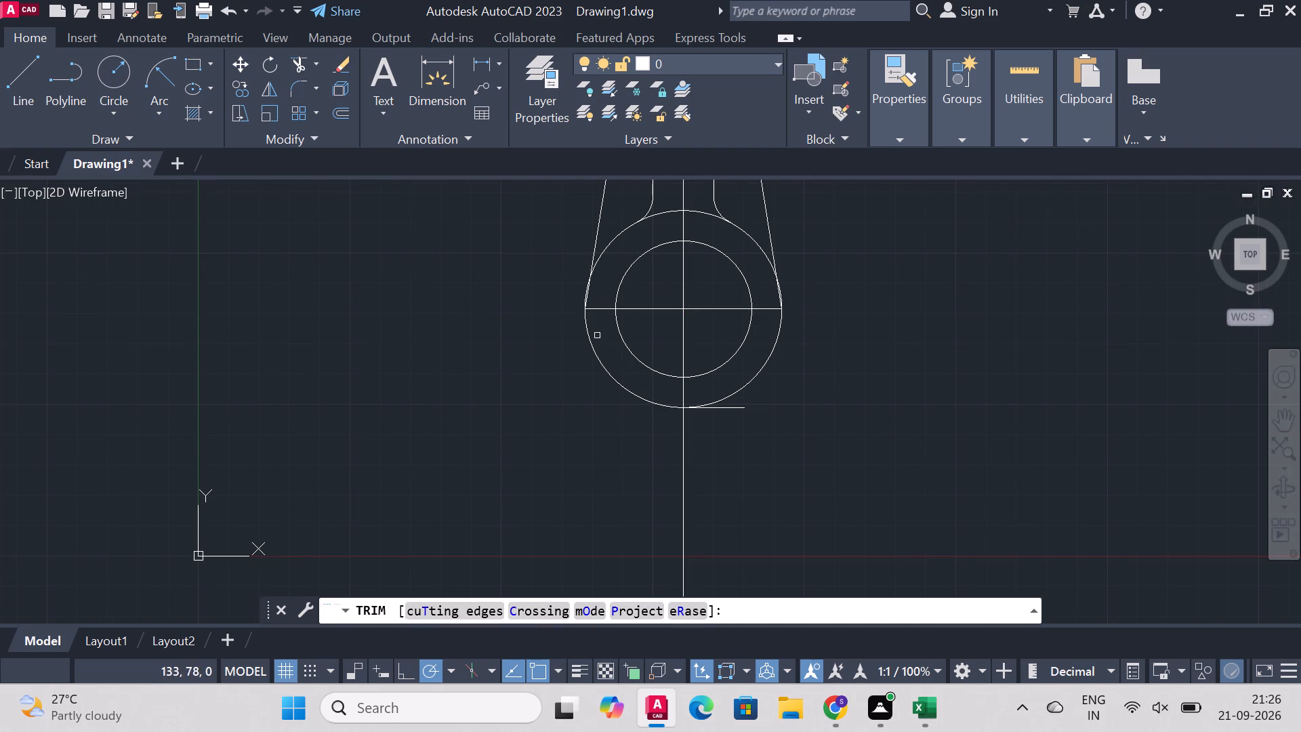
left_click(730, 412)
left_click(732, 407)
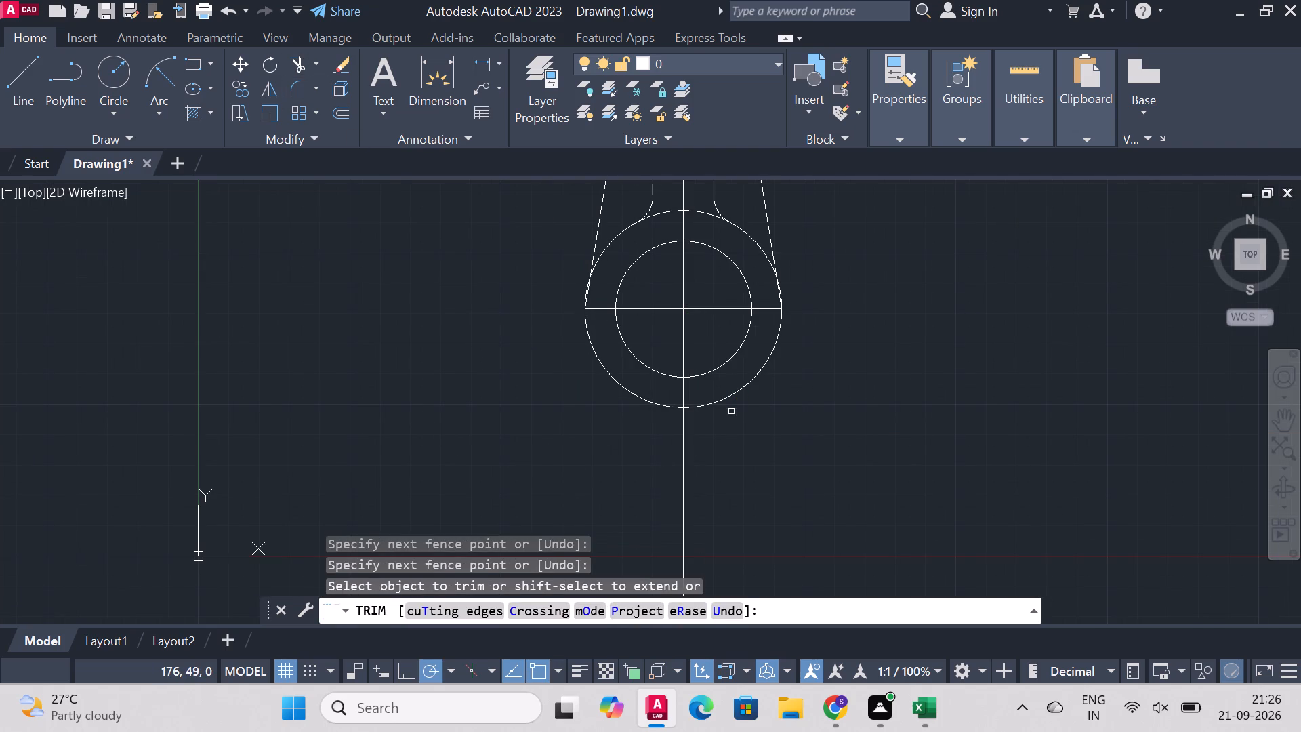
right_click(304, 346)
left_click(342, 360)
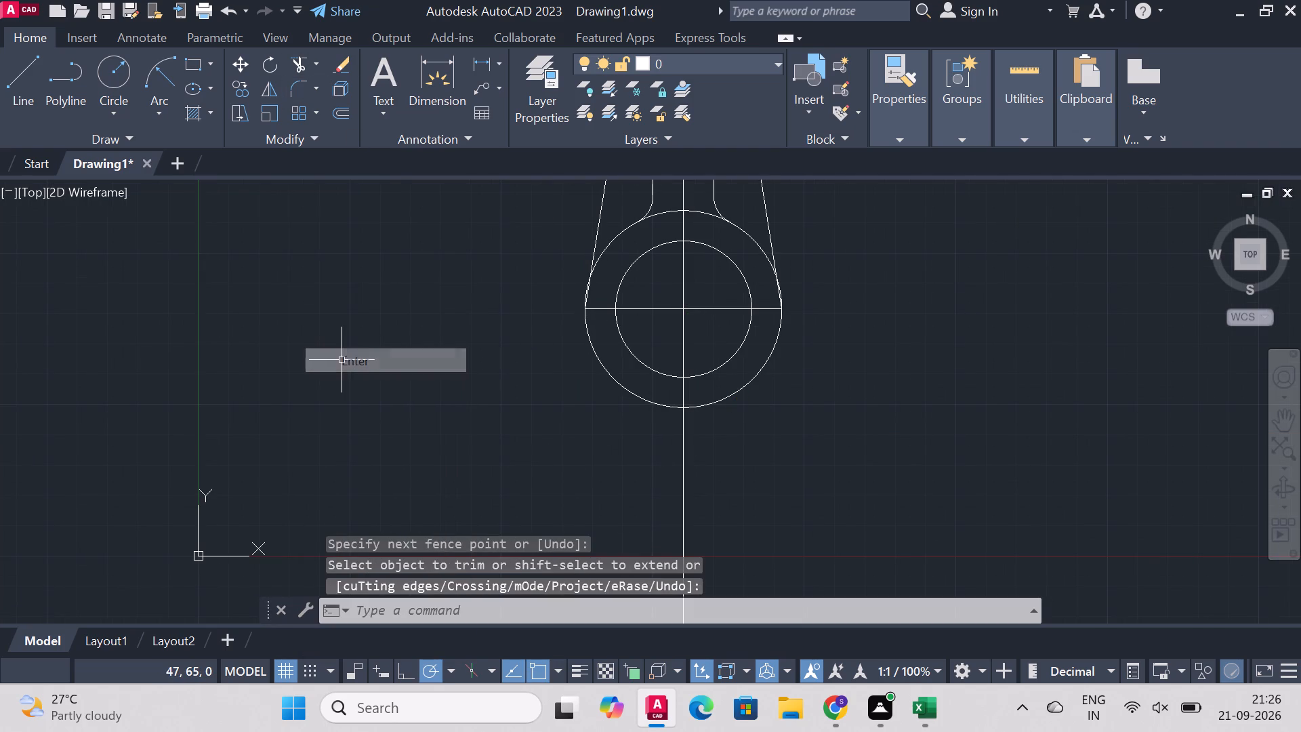
Draw a line from the outer circle's right quadrant 24 units rightward and 105 units straight down.
left_click(16, 75)
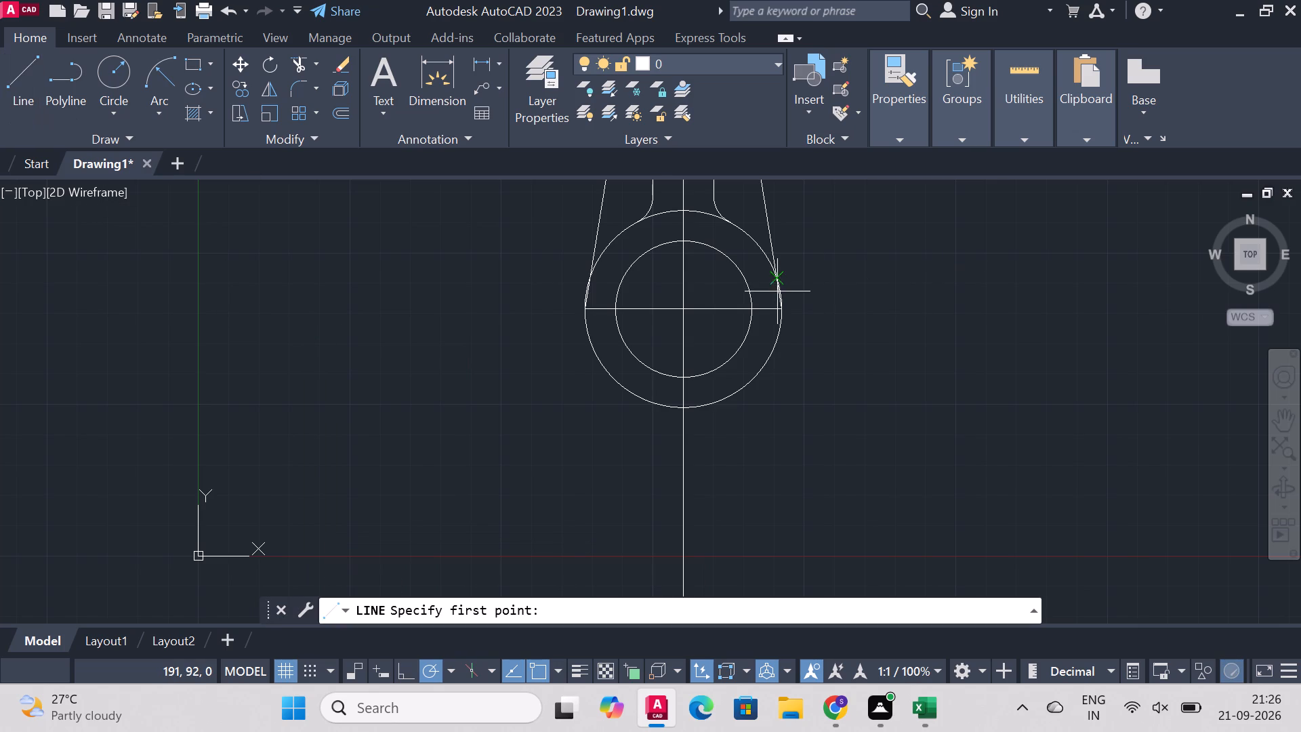
left_click(777, 304)
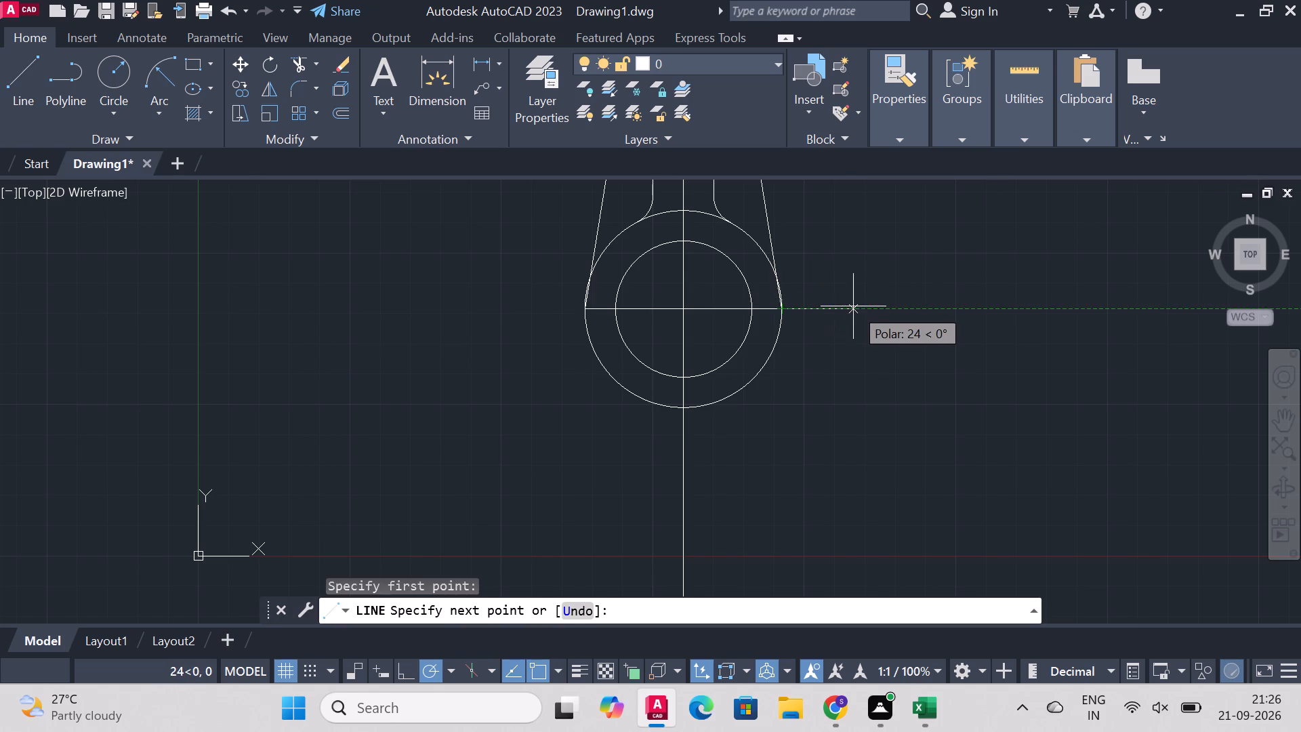
left_click(853, 306)
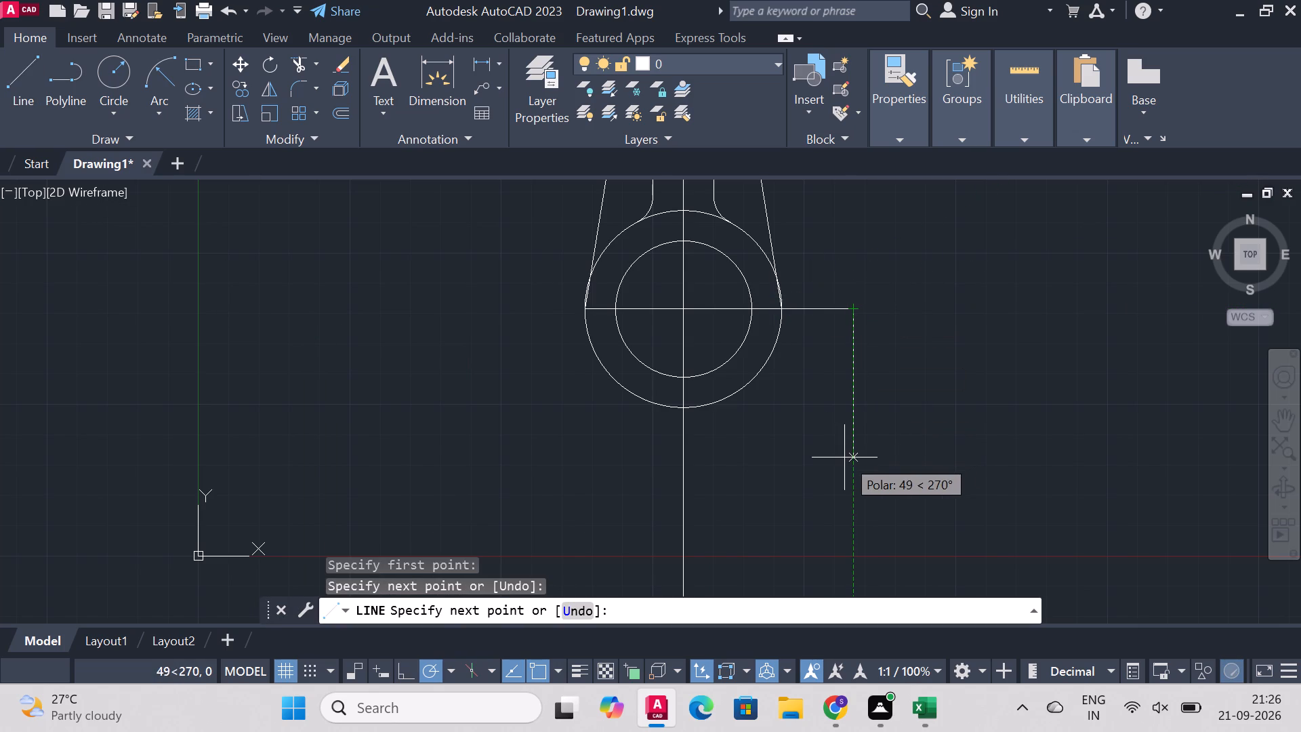
type("105")
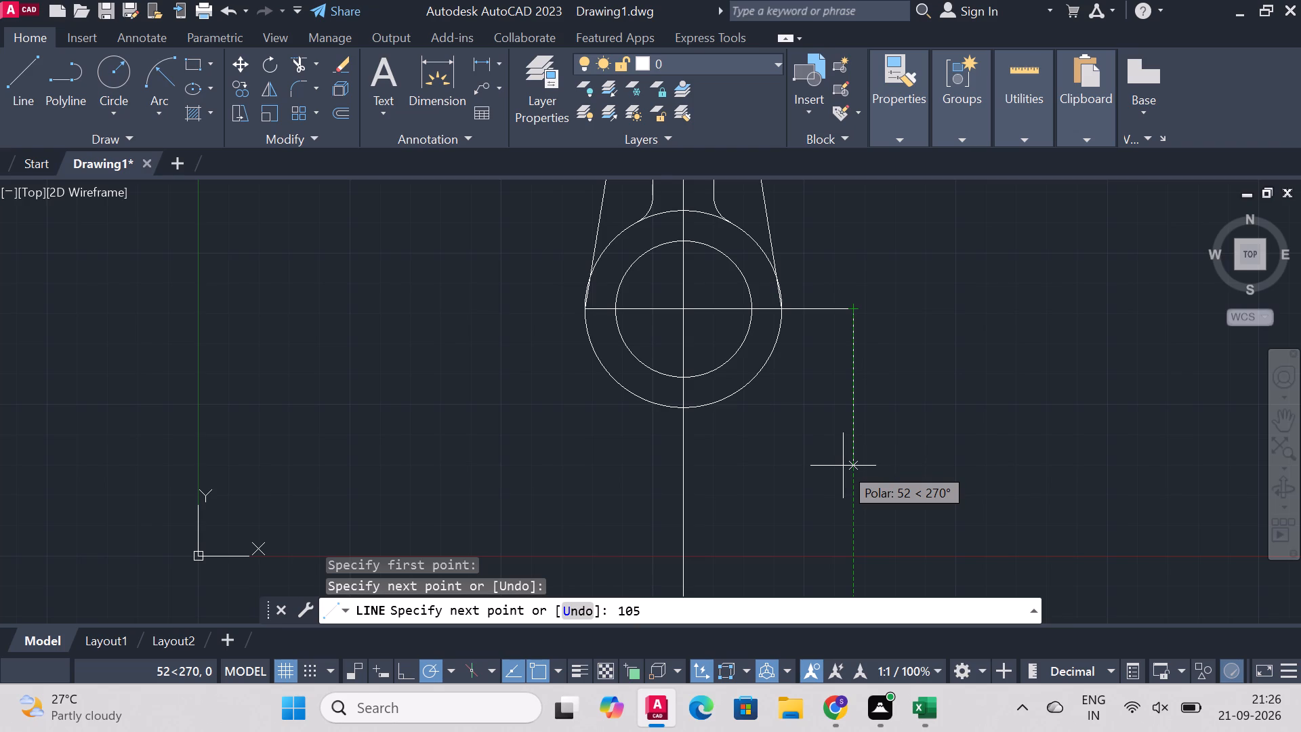
key("Return")
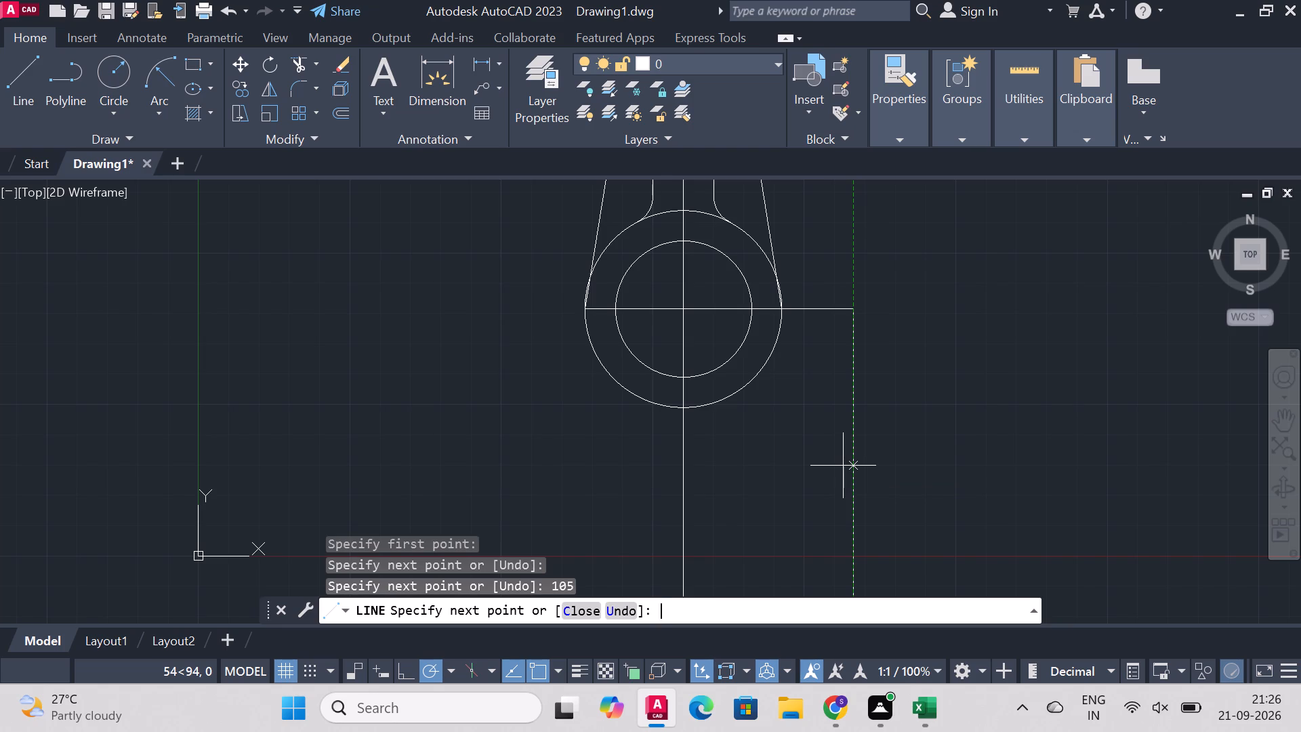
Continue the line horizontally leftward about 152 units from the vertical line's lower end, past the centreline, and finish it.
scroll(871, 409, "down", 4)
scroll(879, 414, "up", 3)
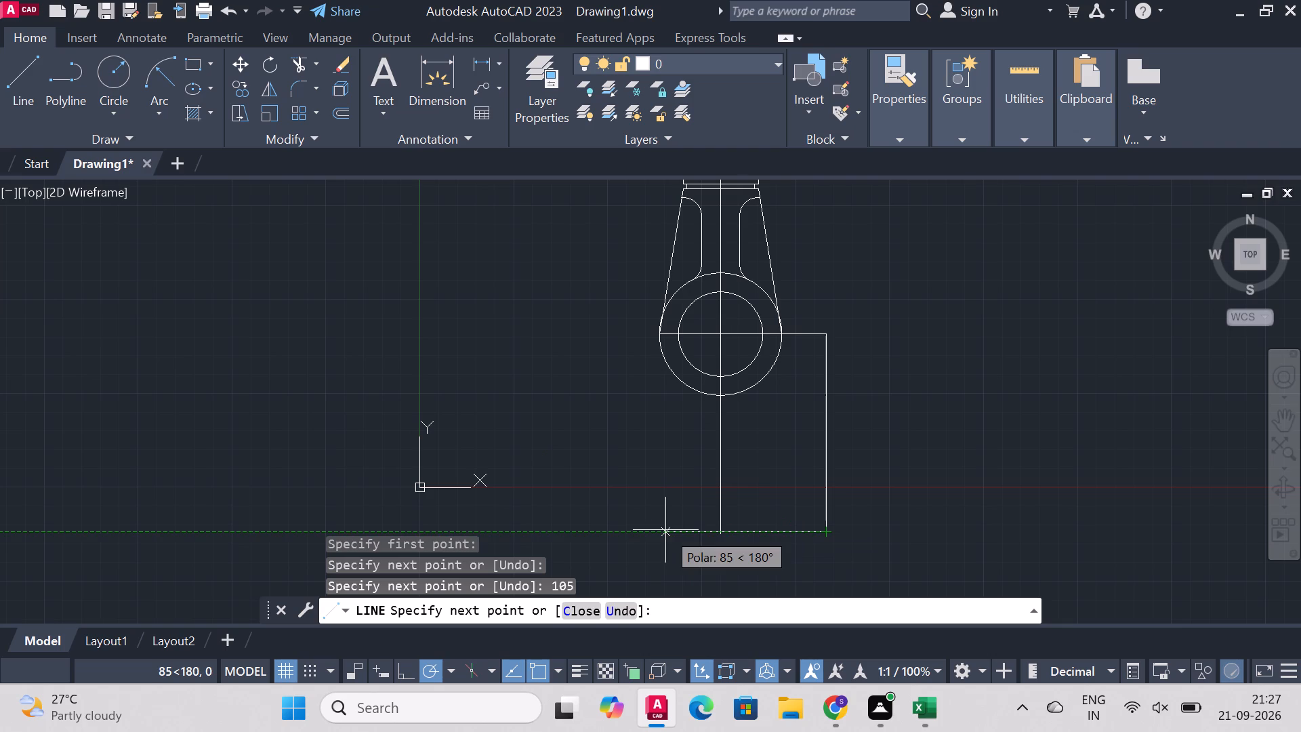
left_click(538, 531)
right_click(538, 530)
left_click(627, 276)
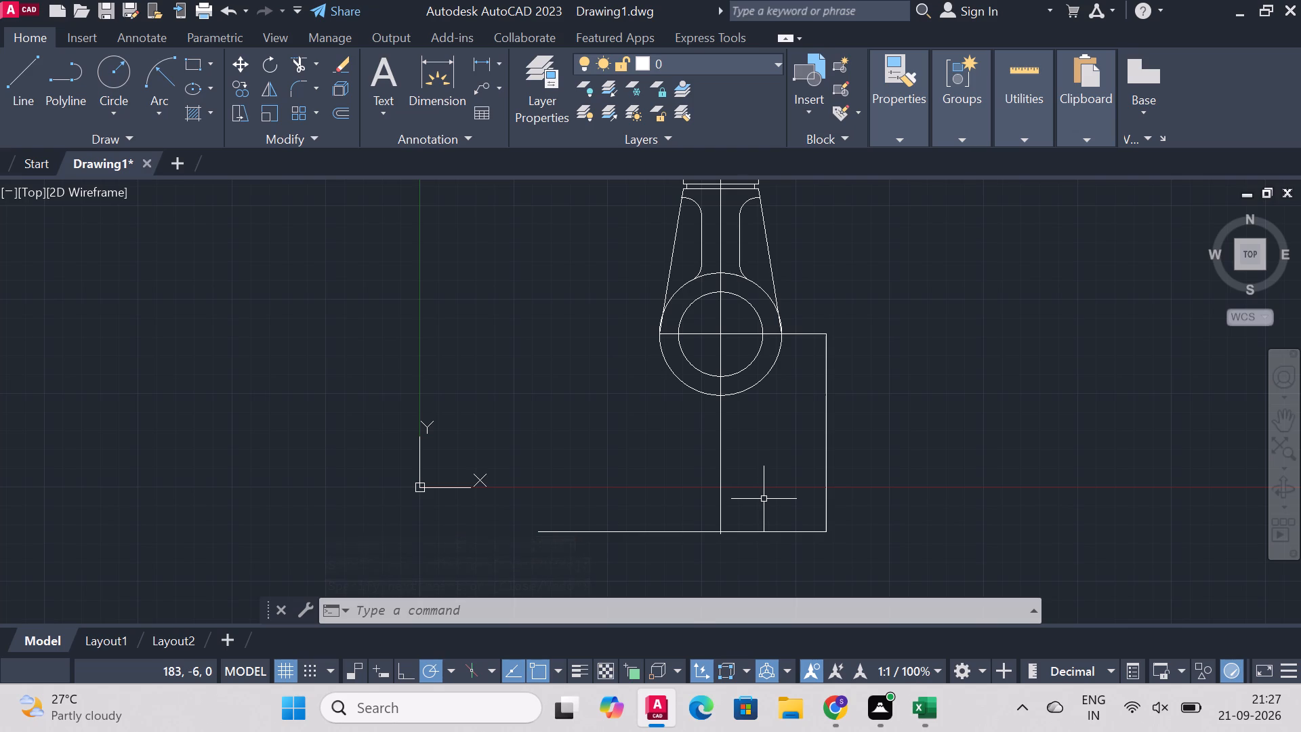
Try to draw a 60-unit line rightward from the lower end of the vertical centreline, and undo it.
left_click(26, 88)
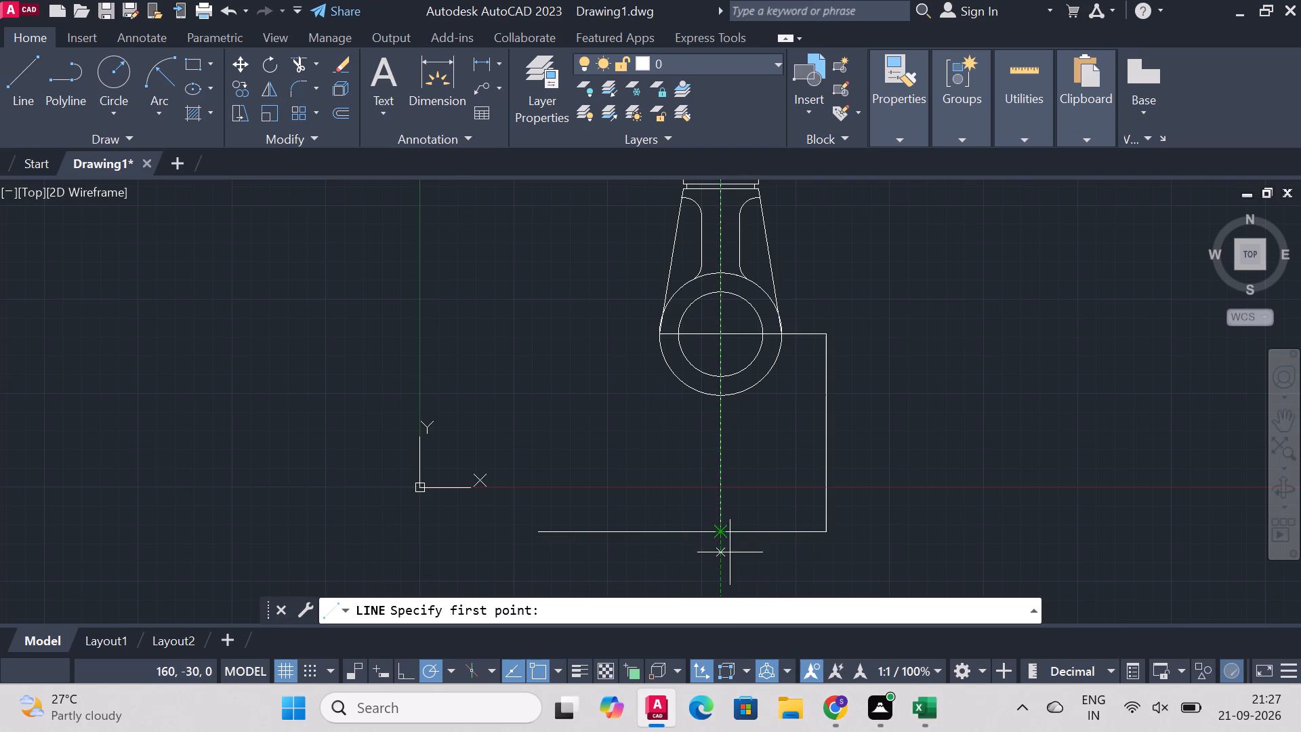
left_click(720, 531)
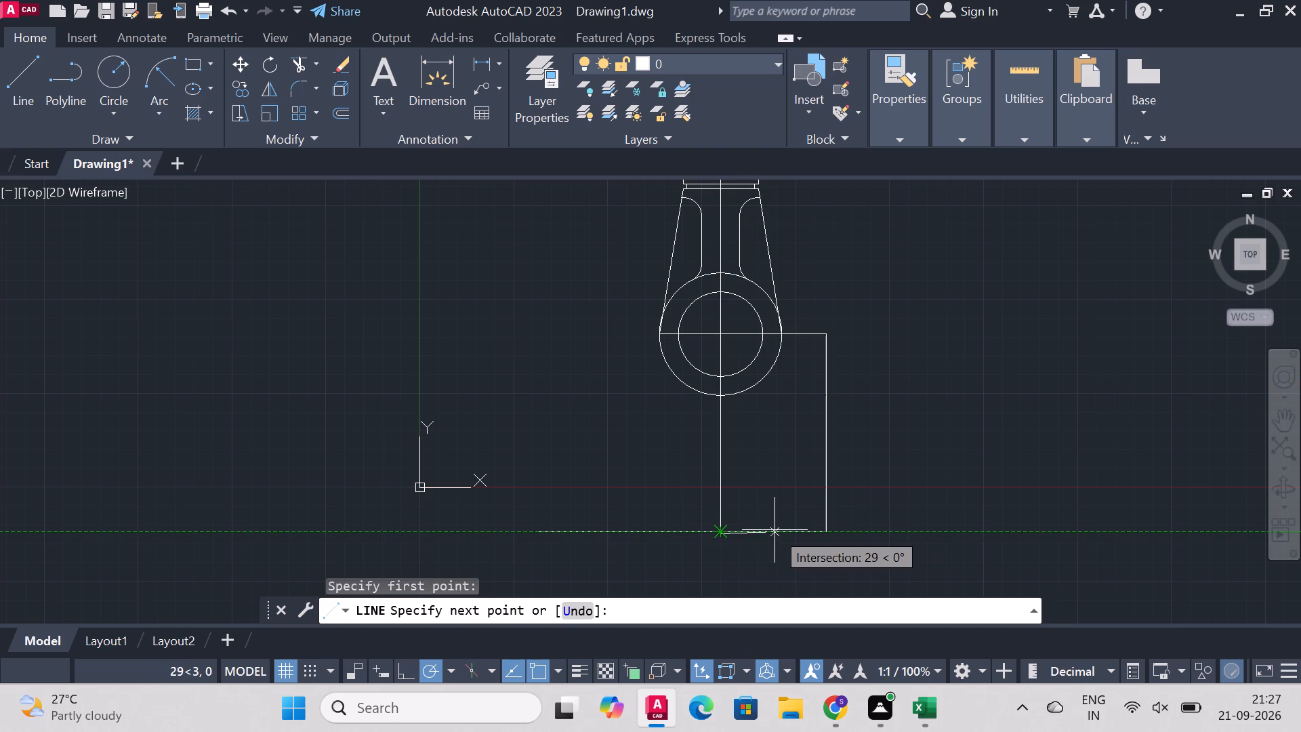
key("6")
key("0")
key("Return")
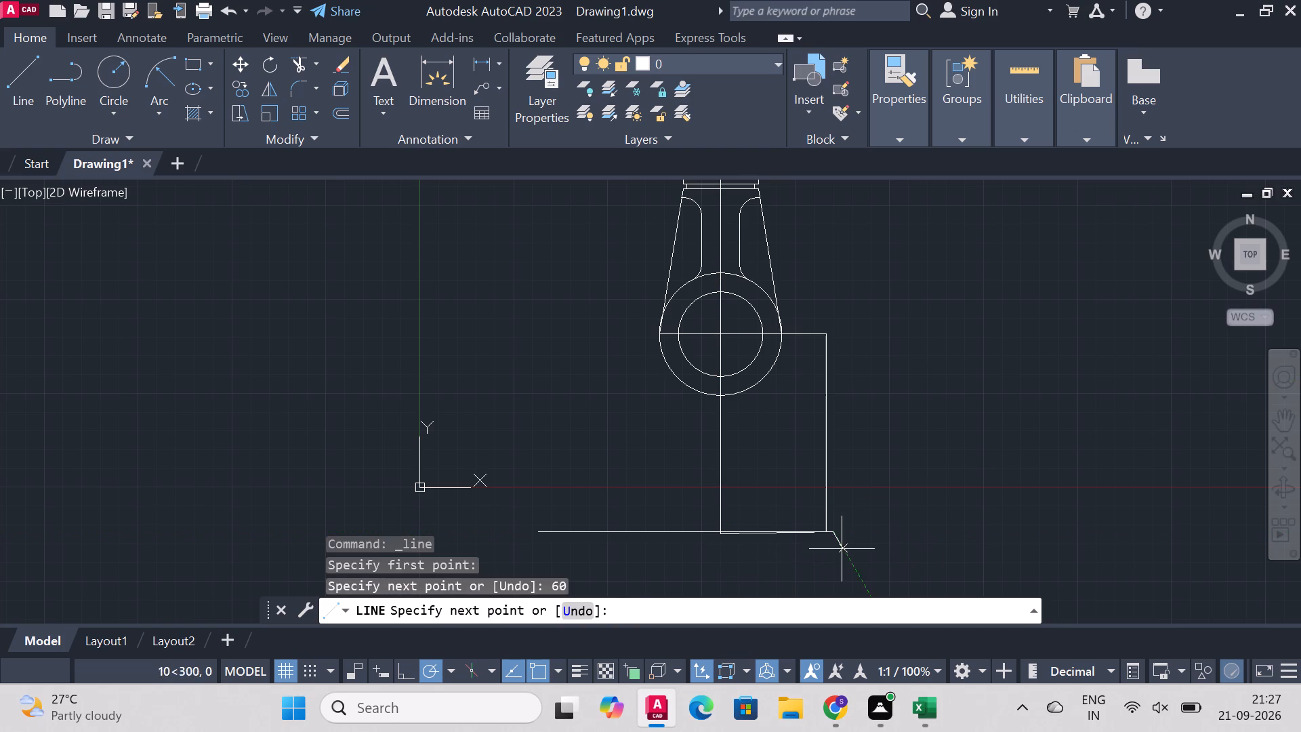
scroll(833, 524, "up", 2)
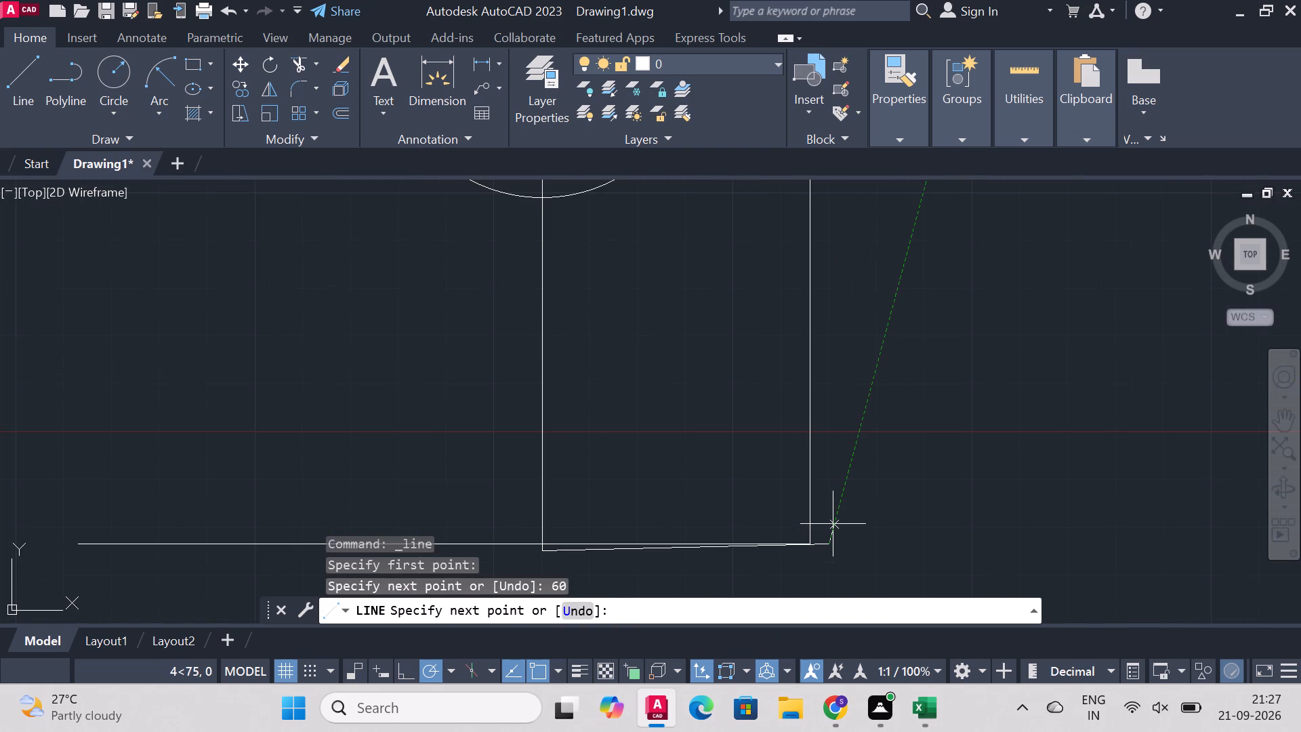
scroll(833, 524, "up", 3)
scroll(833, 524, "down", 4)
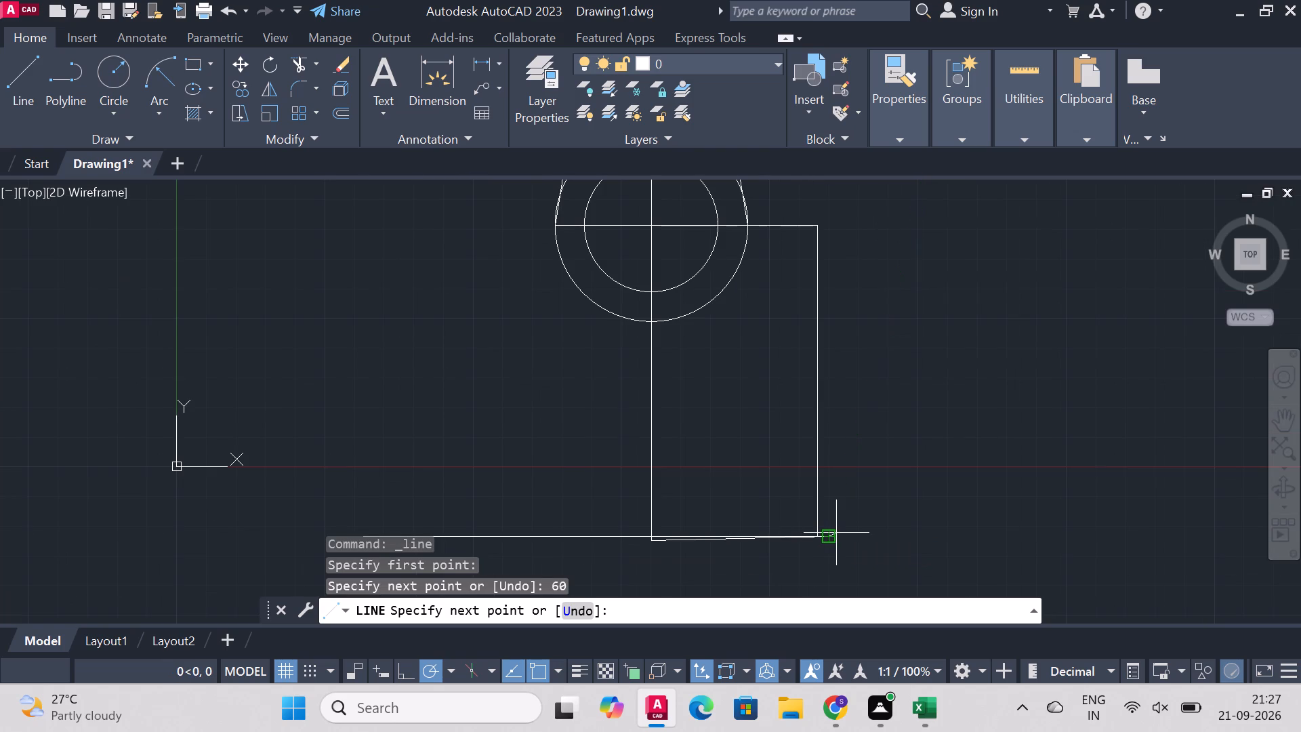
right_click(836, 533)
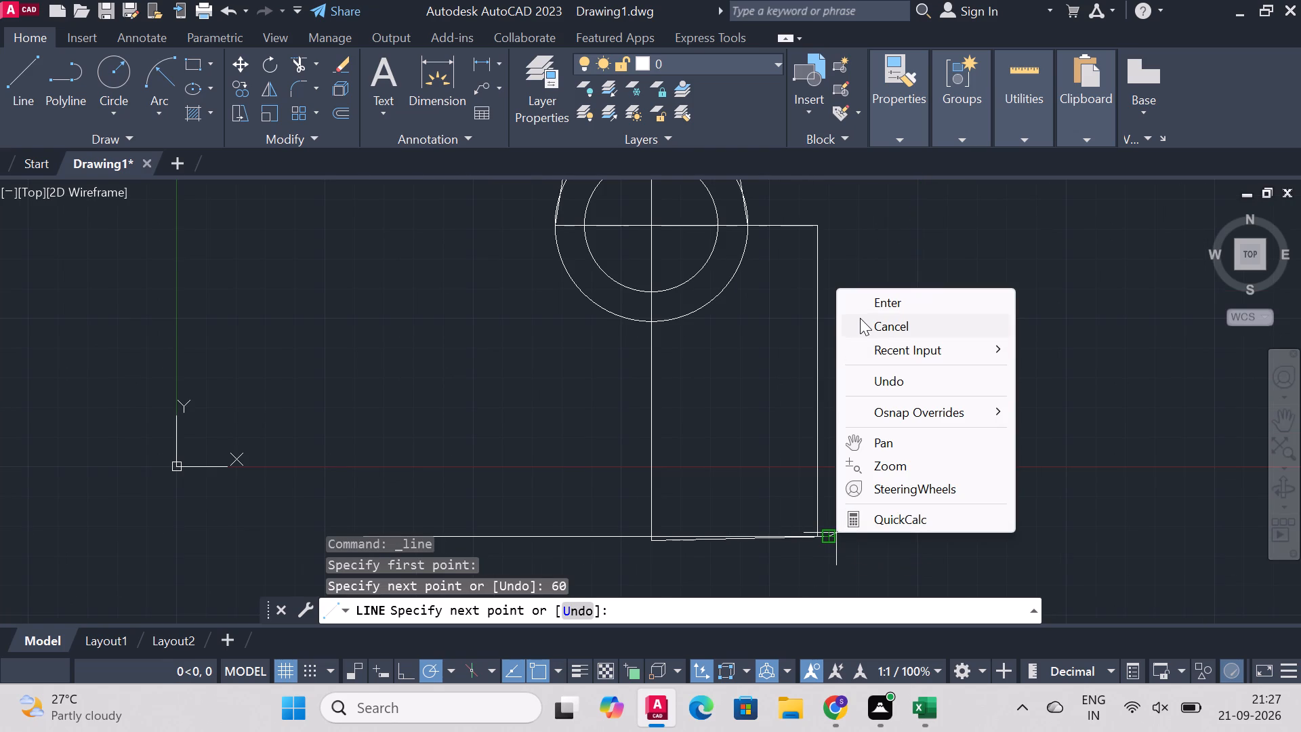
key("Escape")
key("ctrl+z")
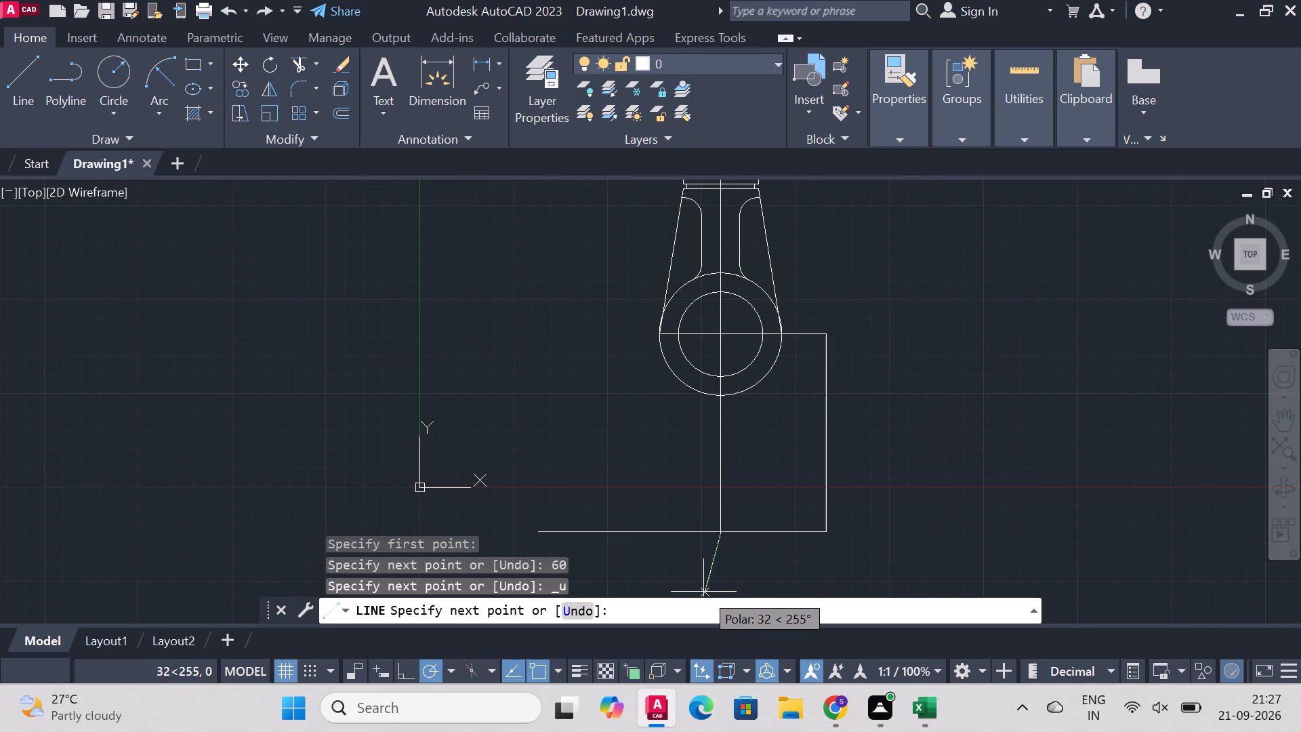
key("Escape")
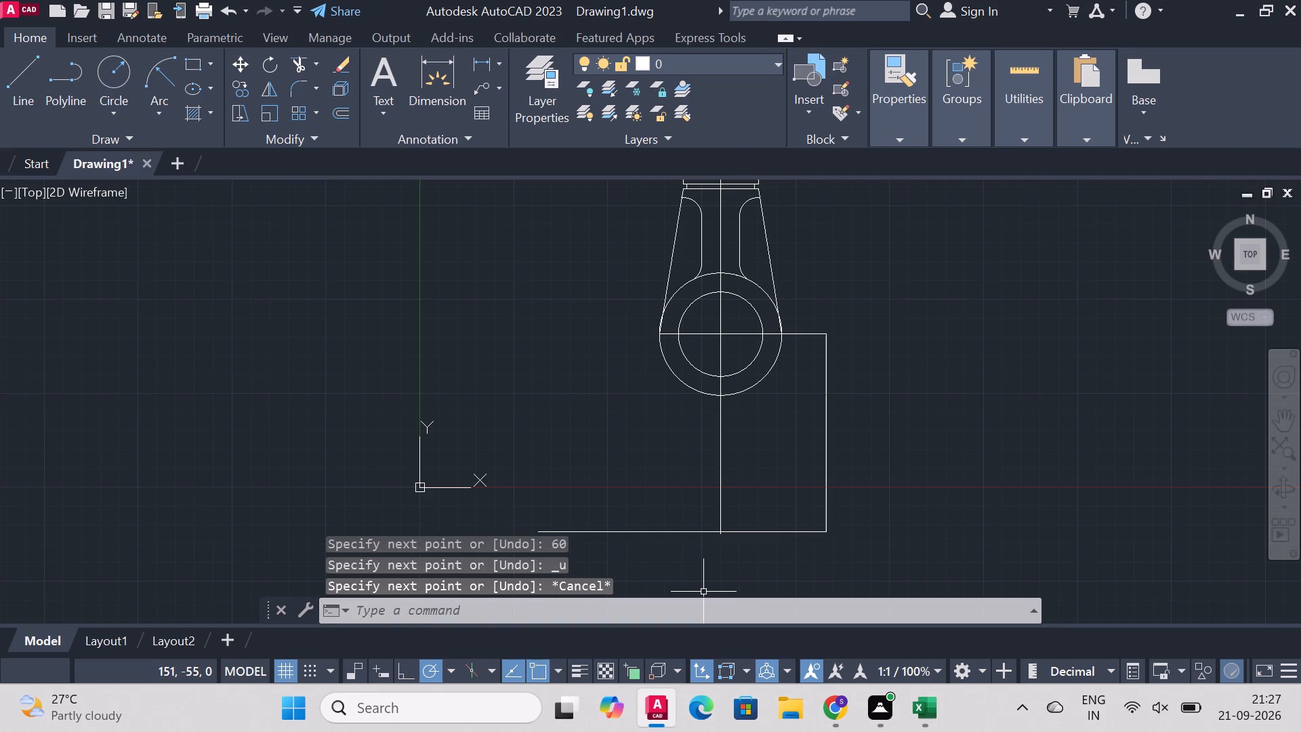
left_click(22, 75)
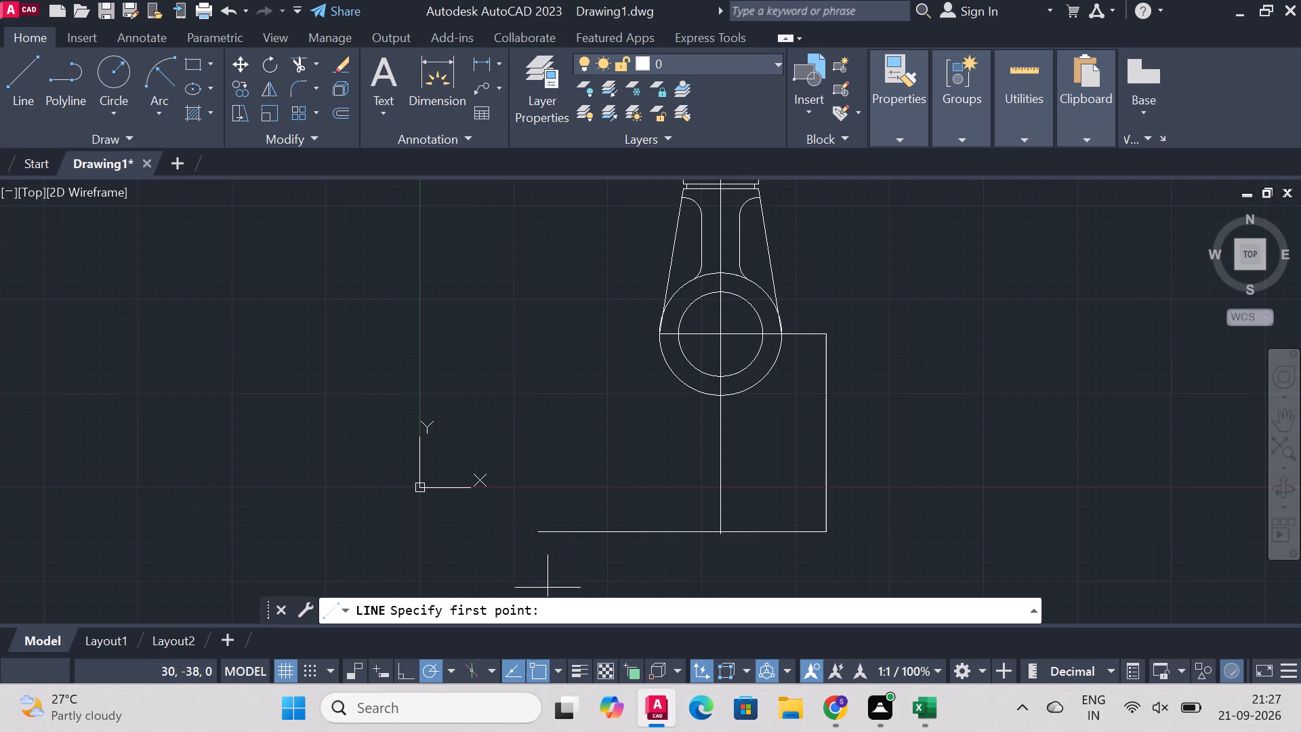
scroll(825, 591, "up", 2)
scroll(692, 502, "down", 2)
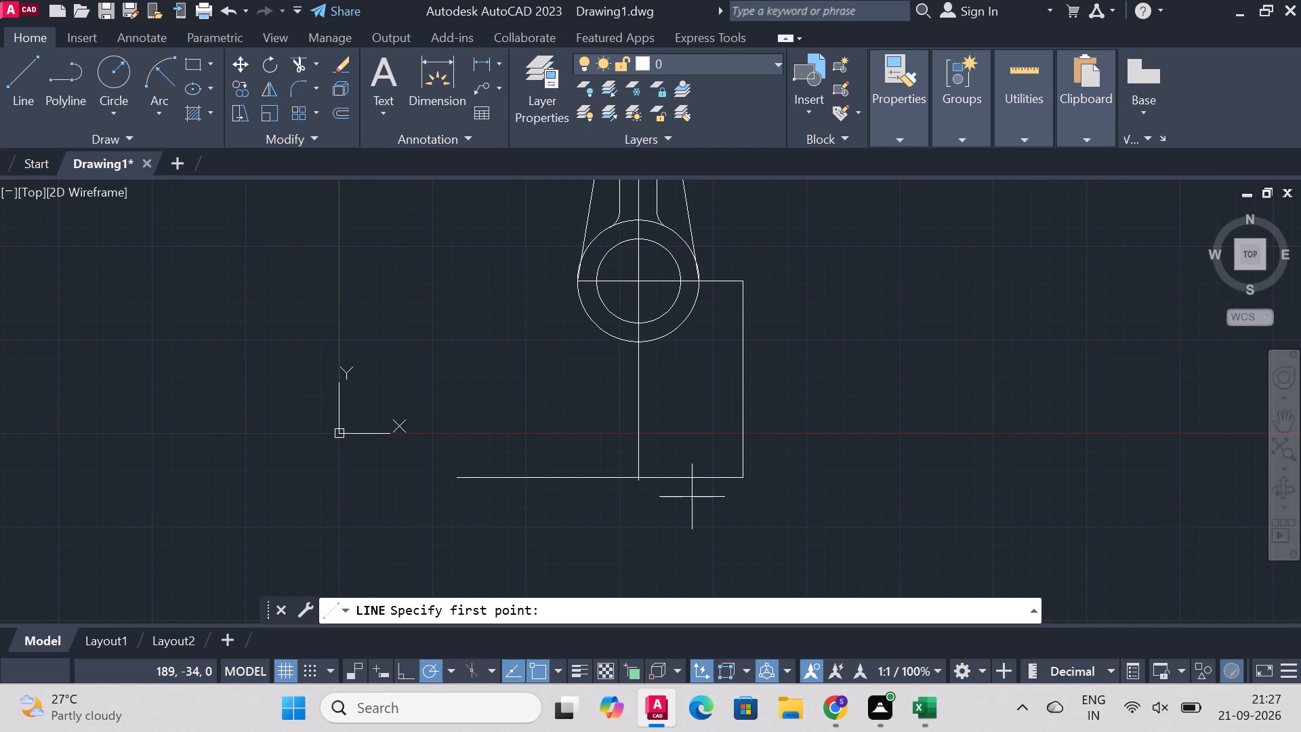
Trim away the 105-unit vertical line and the part of the bottom horizontal line to the right of the centreline.
left_click(305, 68)
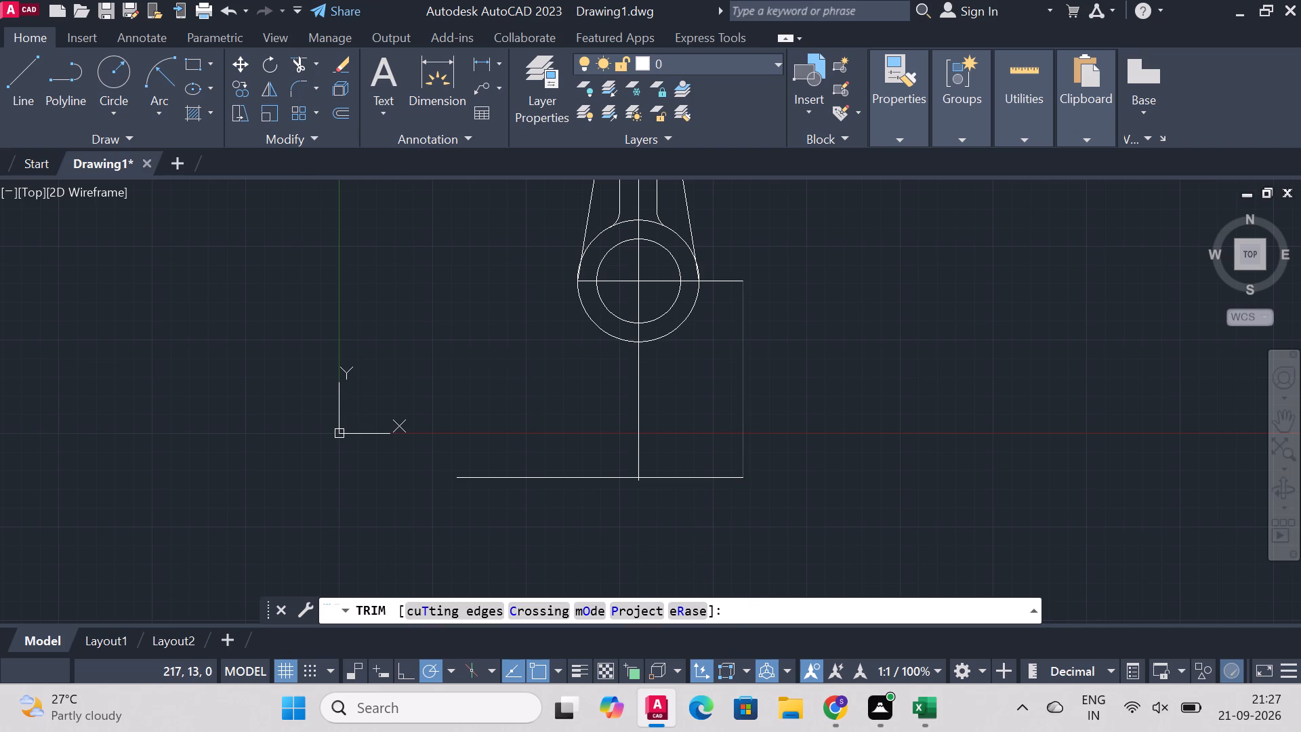
left_click(745, 409)
left_click(690, 481)
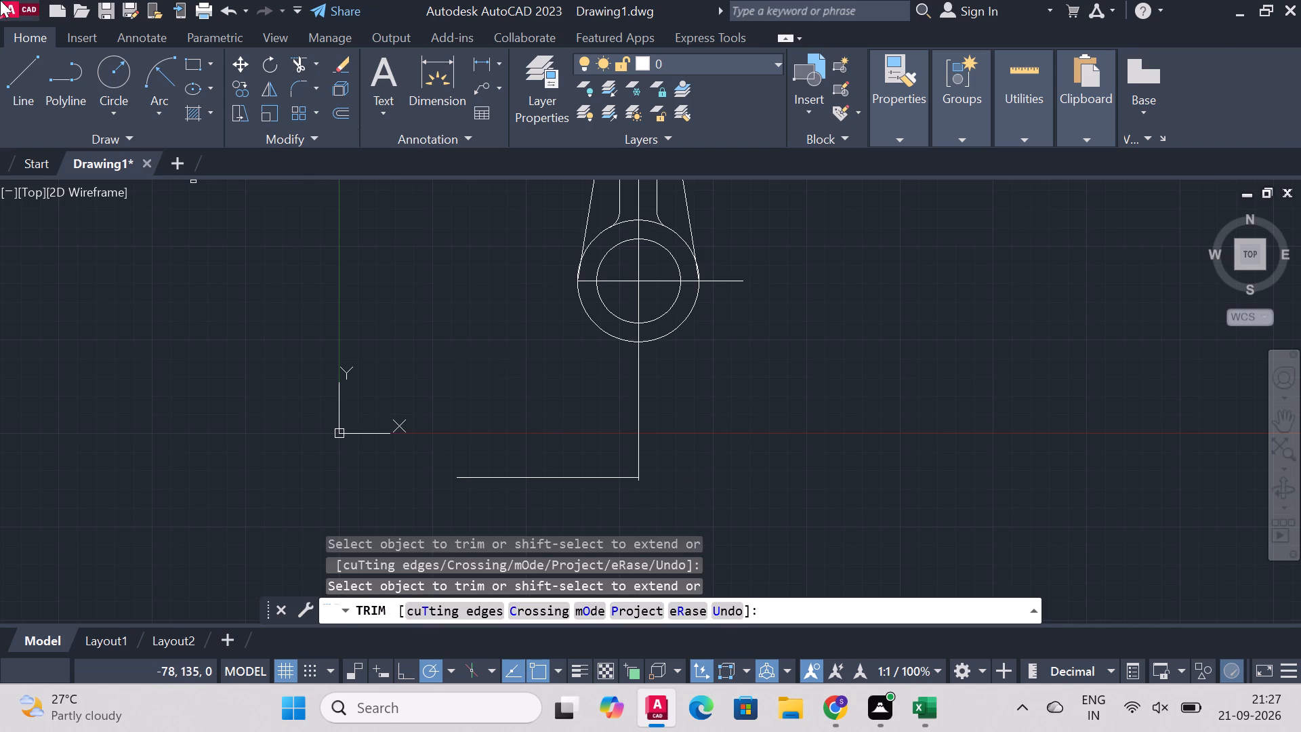
Draw a 105-unit vertical line downward from the right end of the 24-unit horizontal line beside the circles.
left_click(24, 75)
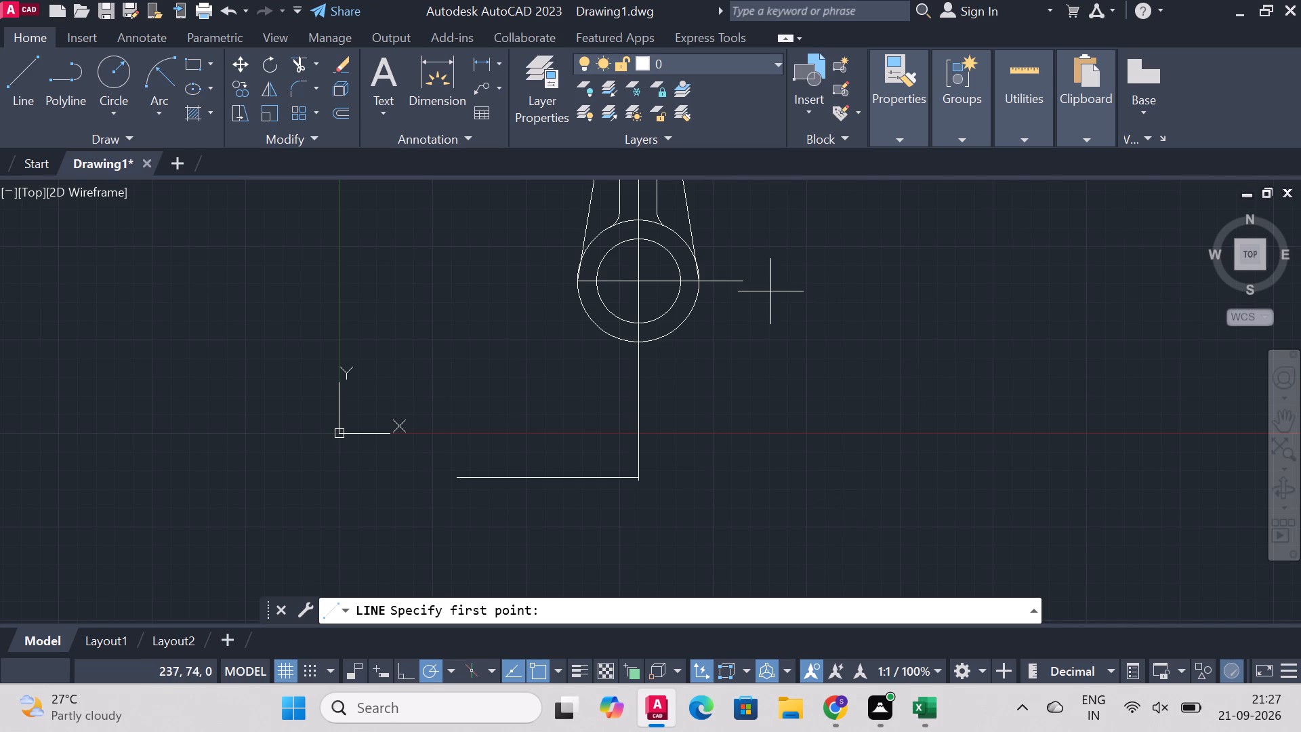
left_click(741, 285)
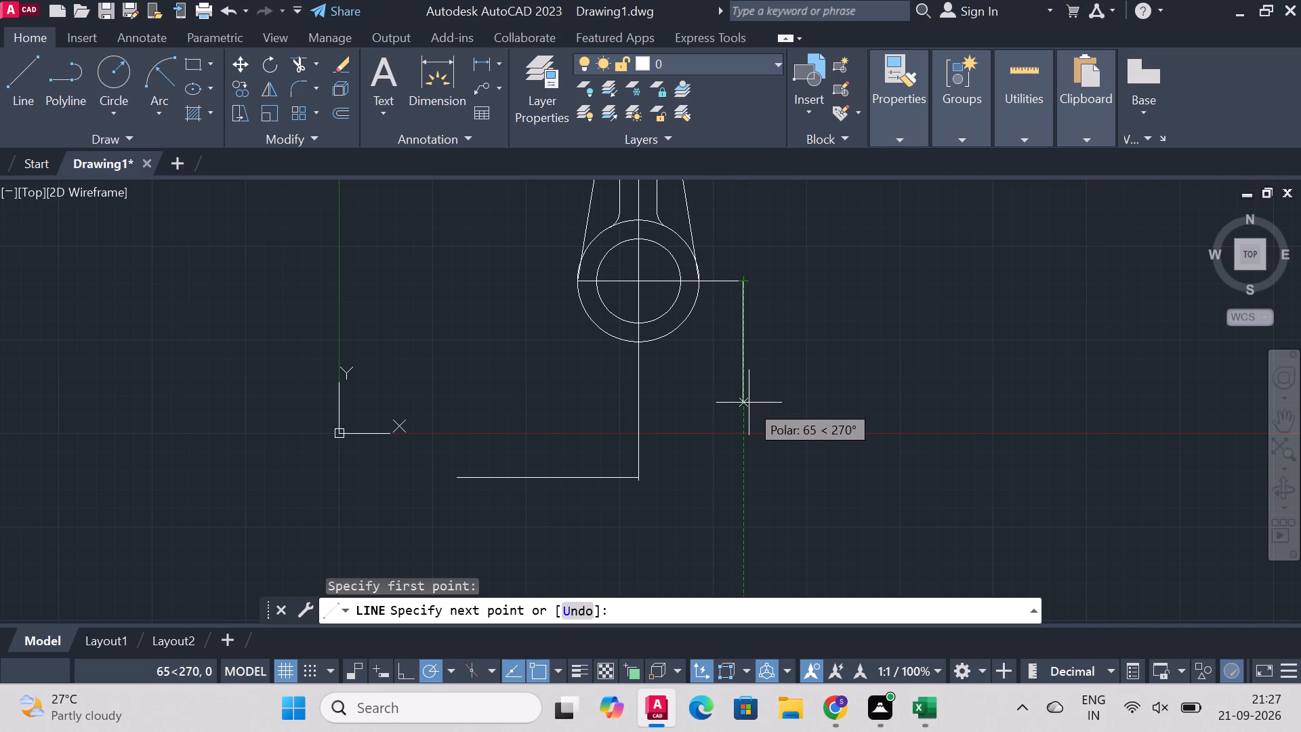
type("105")
key("Return")
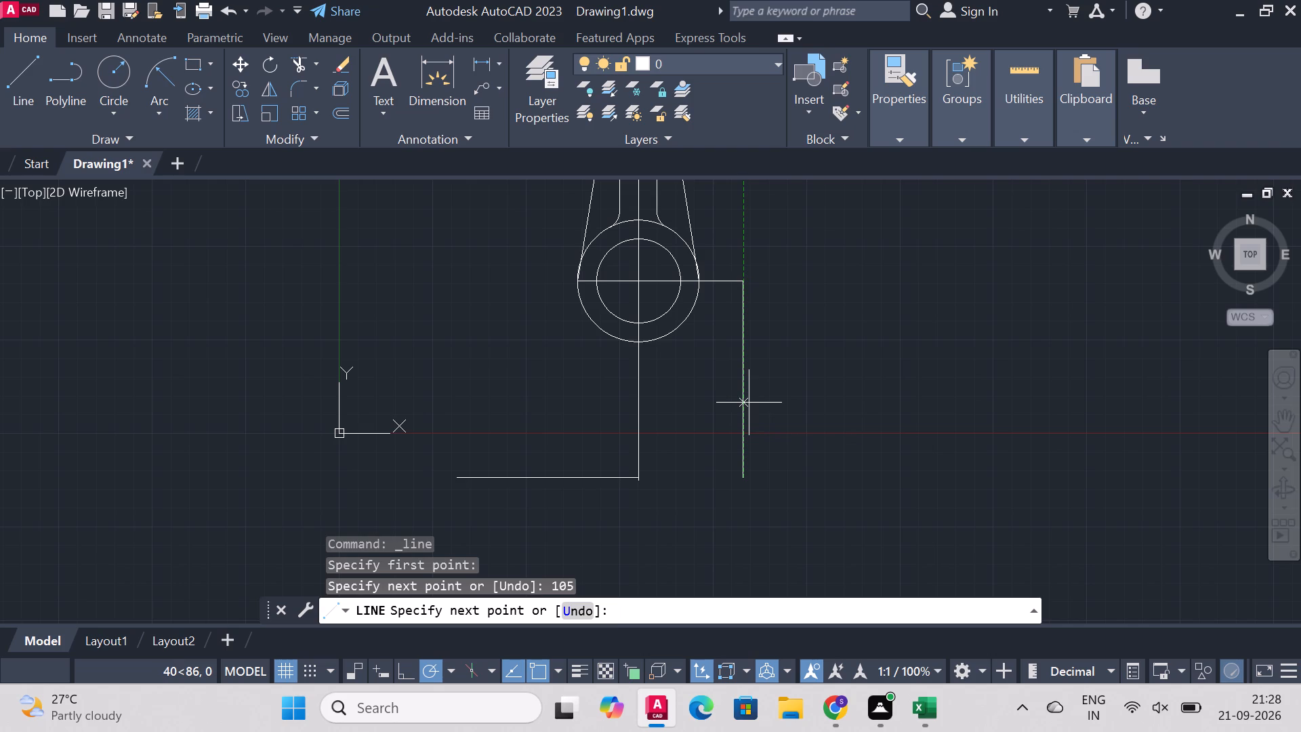
scroll(669, 482, "up", 3)
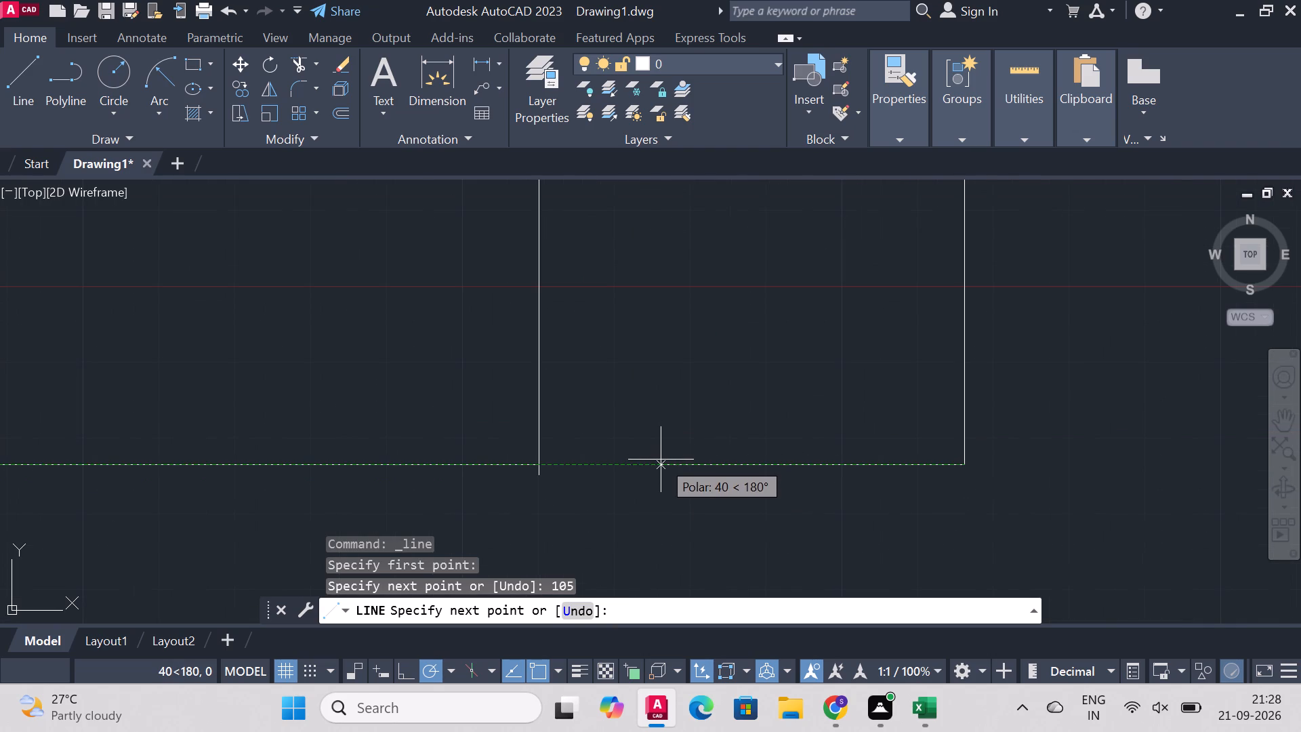
right_click(628, 443)
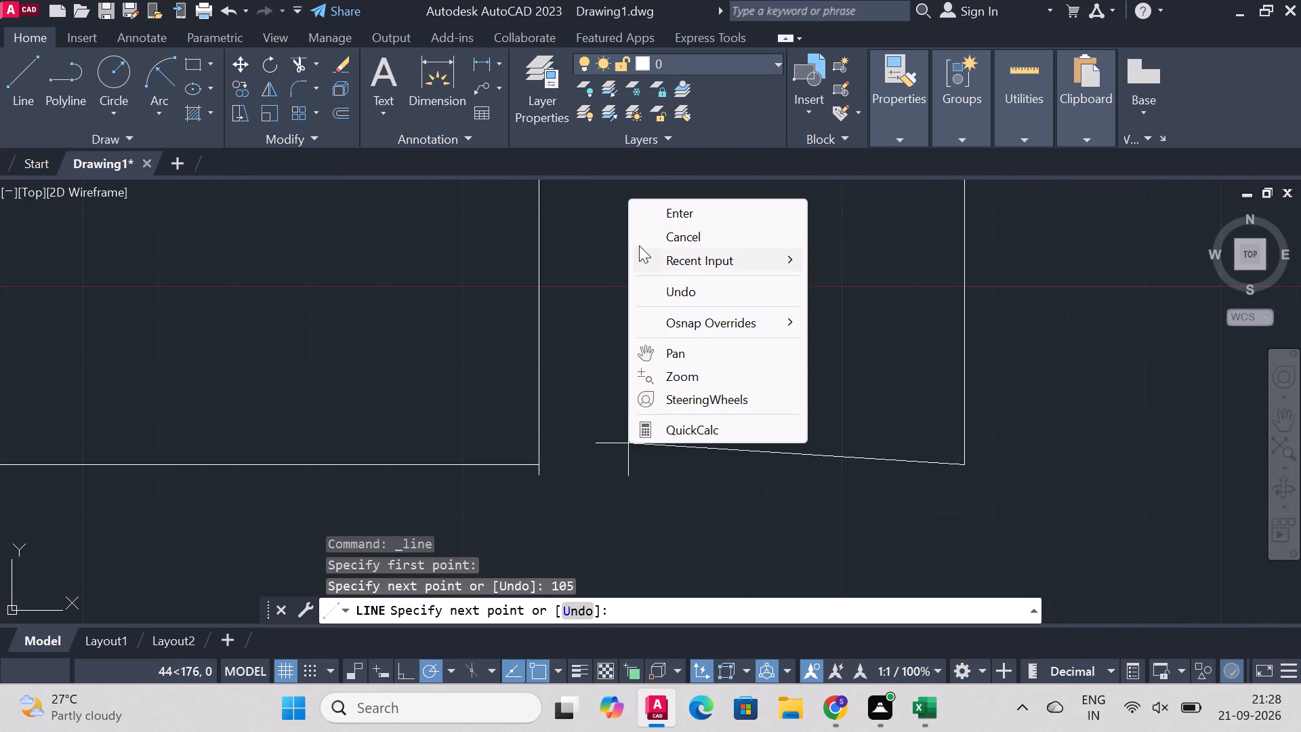
left_click(646, 218)
Trim away the centreline below the outer circle, the remaining bottom horizontal line and the leftover stub.
scroll(609, 350, "down", 5)
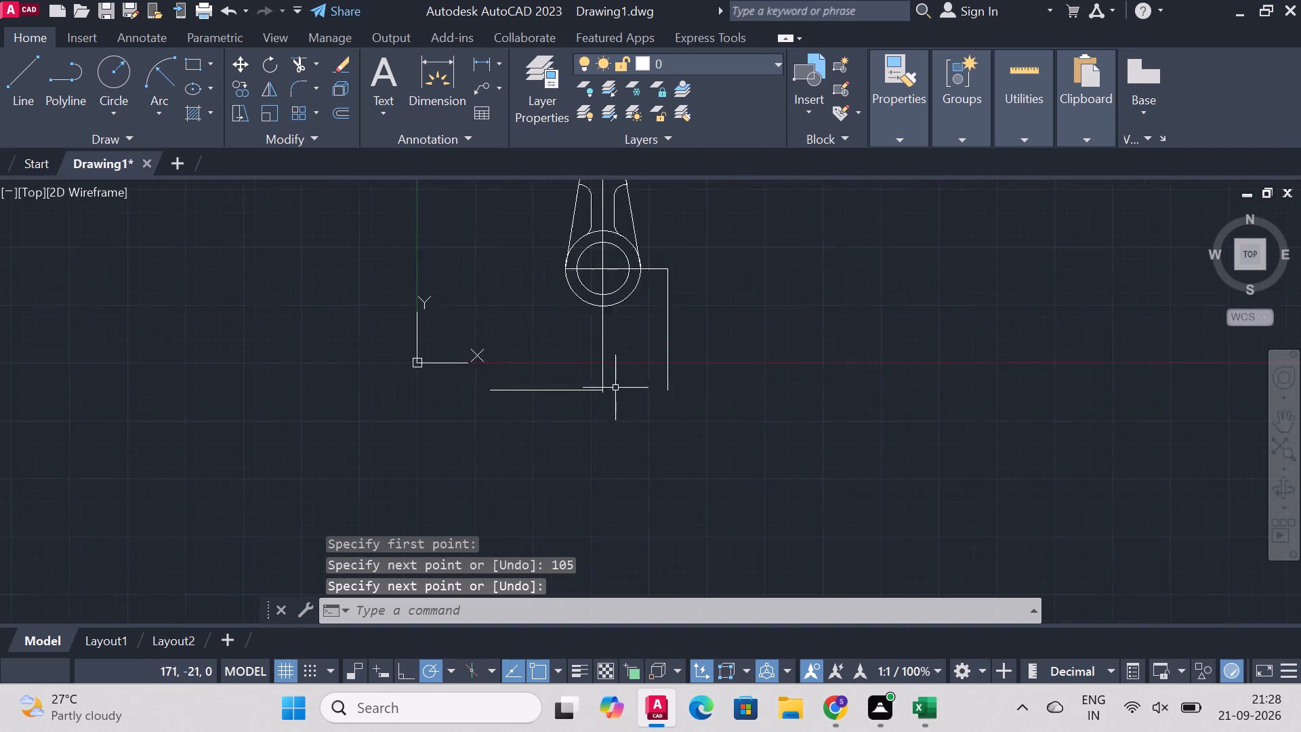
scroll(643, 359, "up", 2)
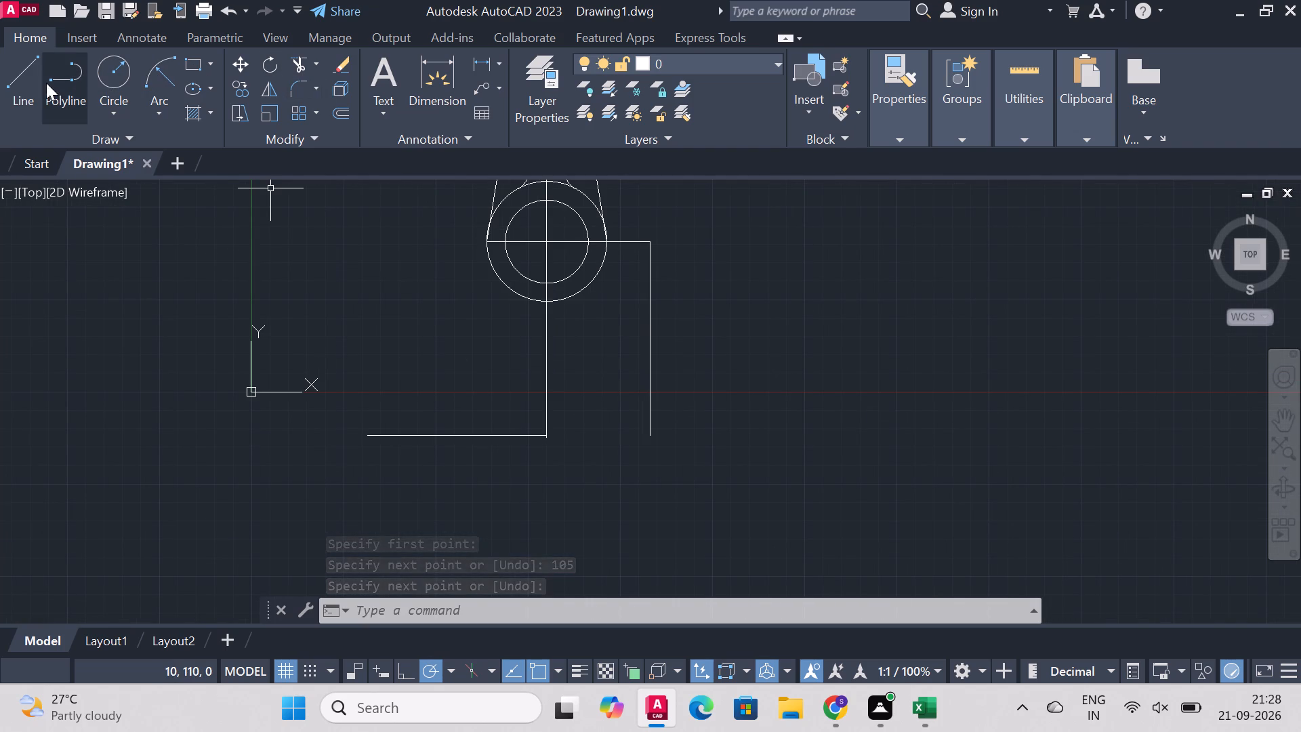
left_click(300, 62)
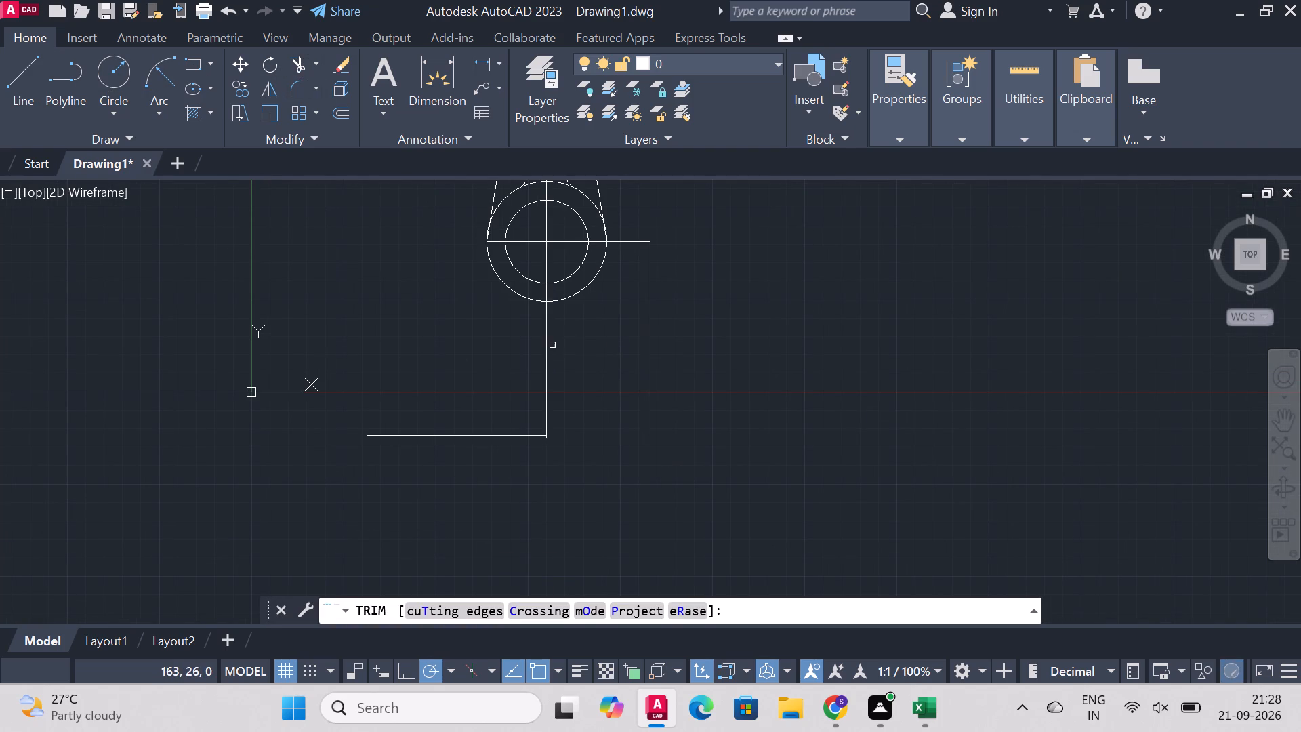
left_click(550, 348)
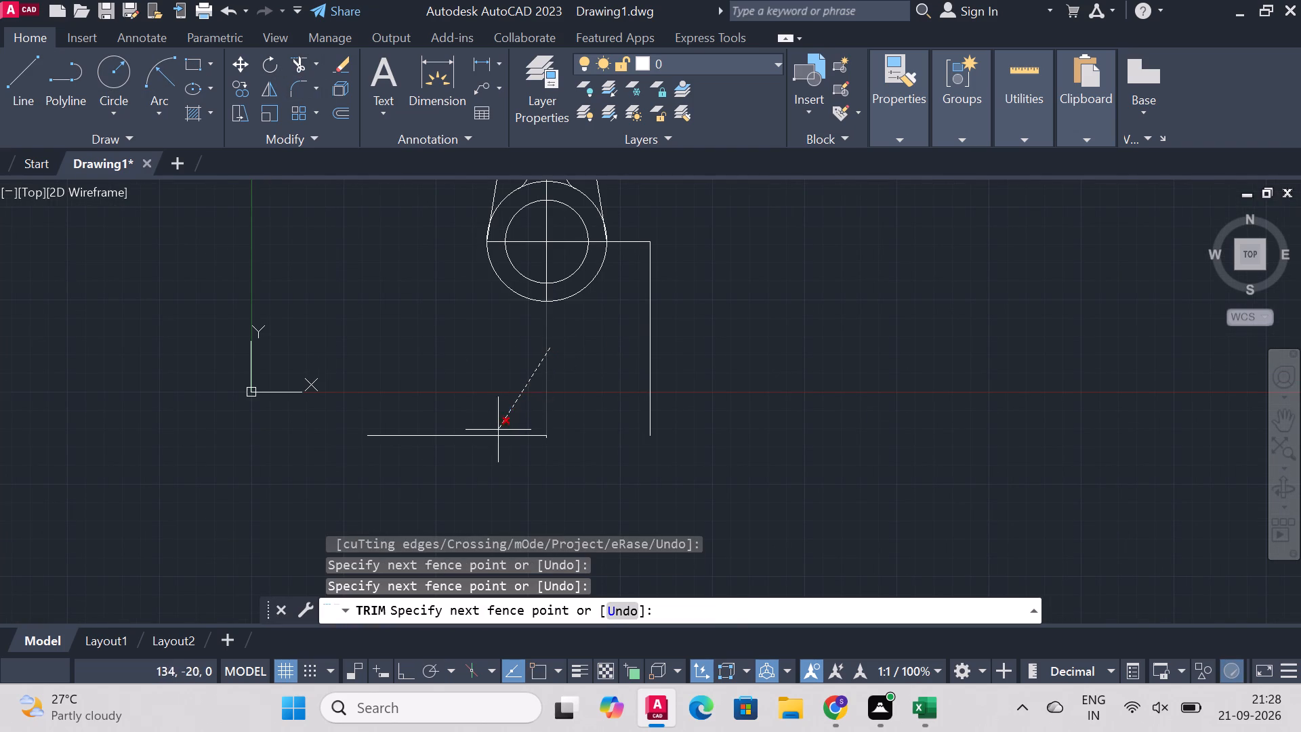
left_click(492, 443)
scroll(570, 445, "up", 1)
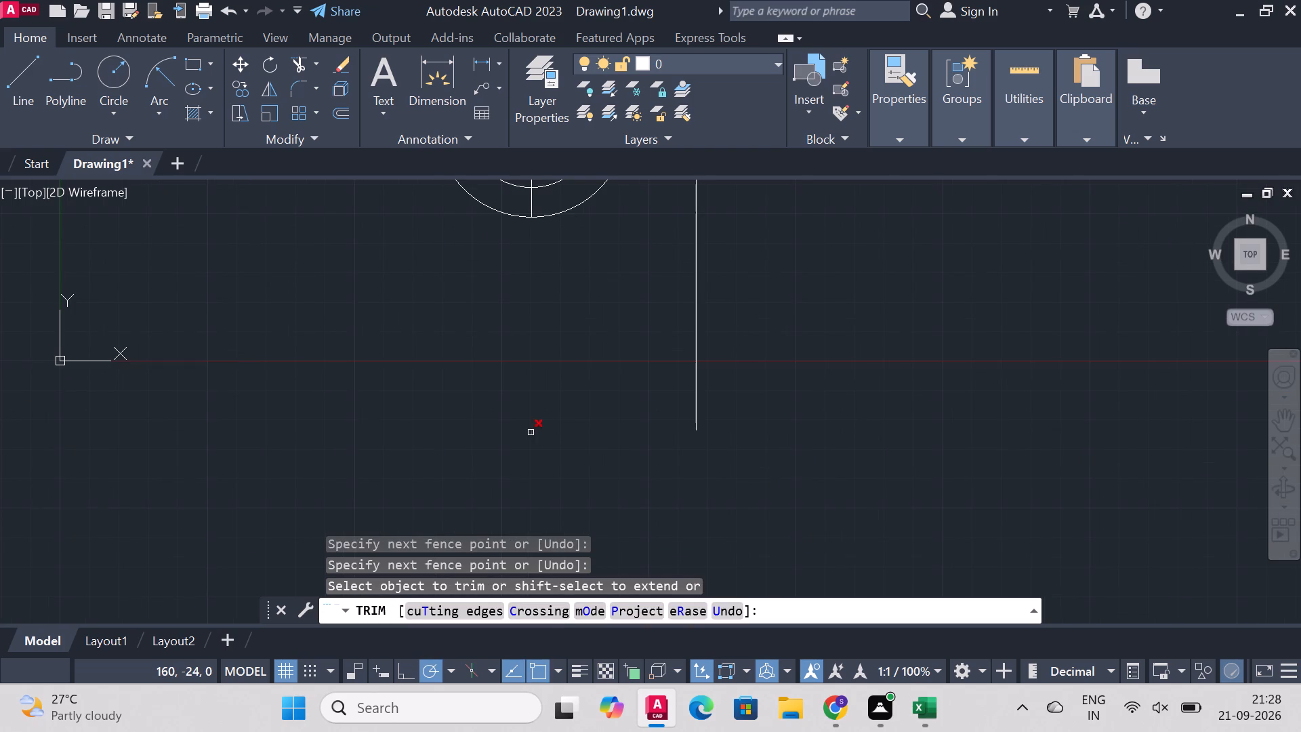
left_click(530, 432)
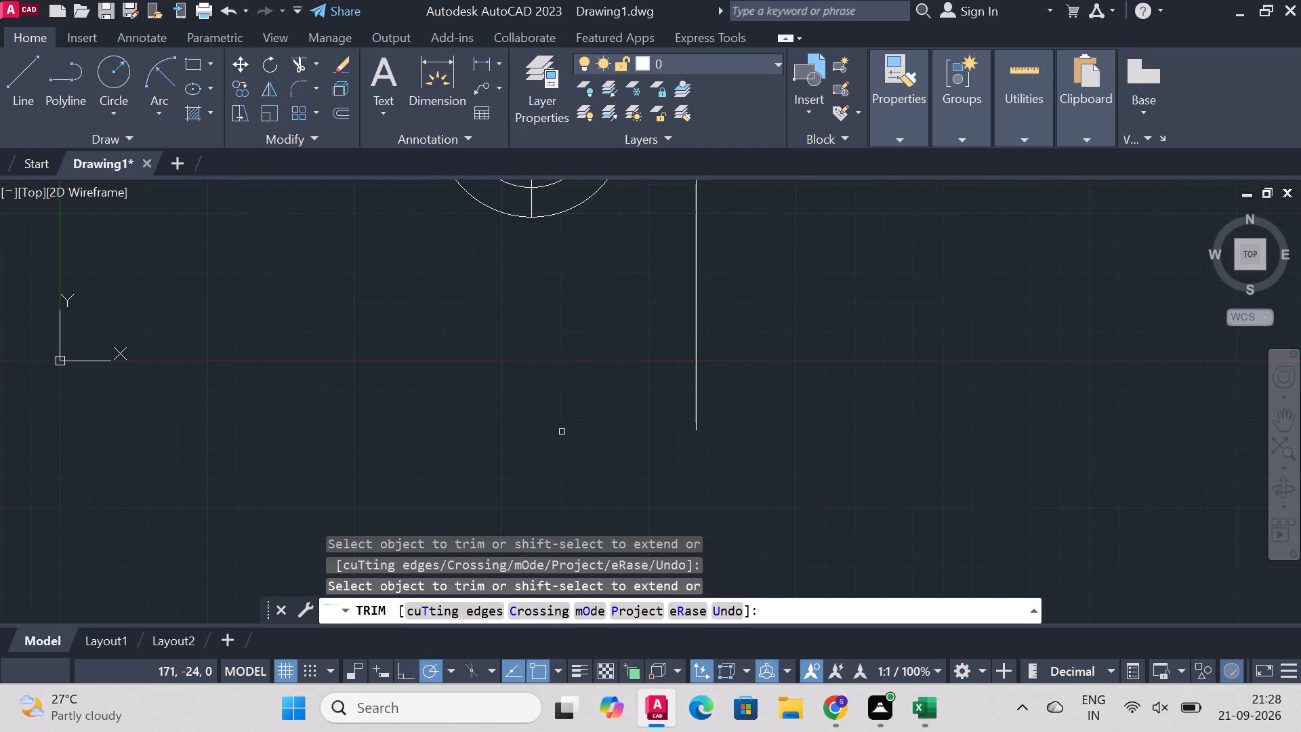
right_click(881, 391)
left_click(962, 102)
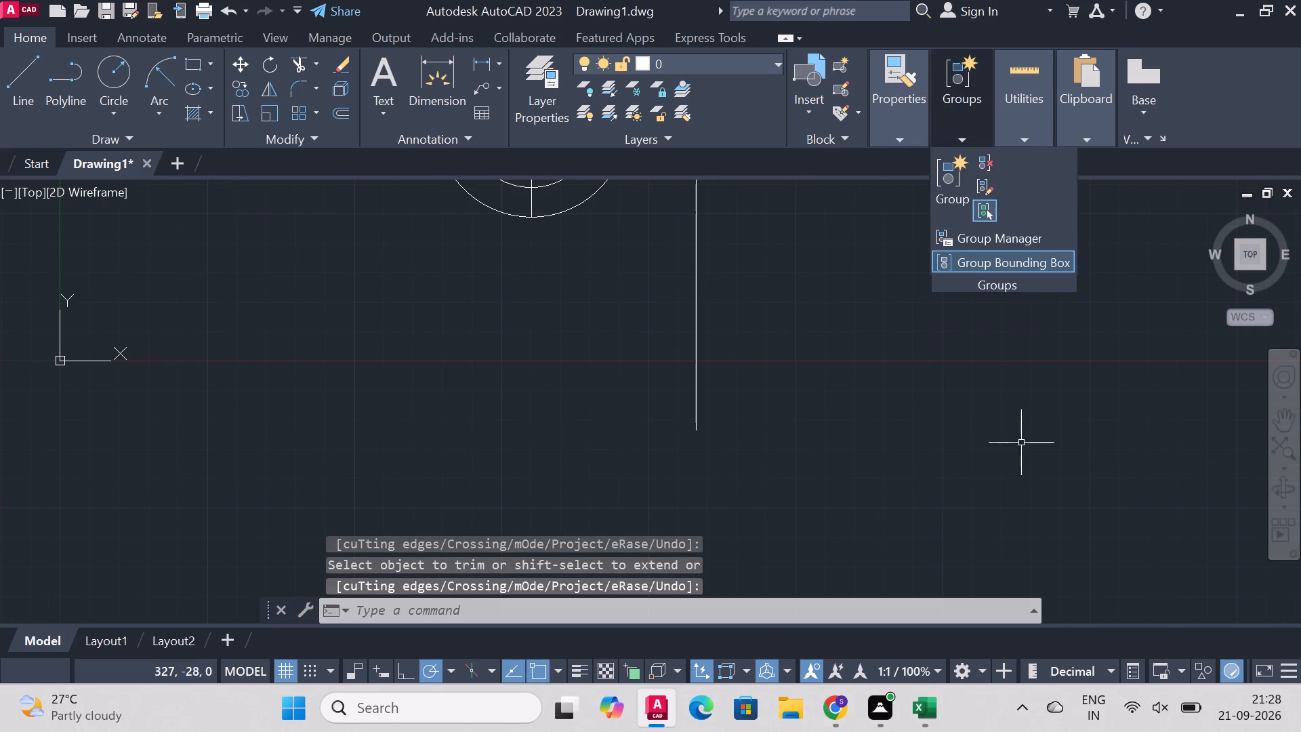
Draw a 105-unit line straight down from the circles' centre, continuing with a 60-unit horizontal line to the right.
left_click(19, 75)
scroll(521, 308, "down", 2)
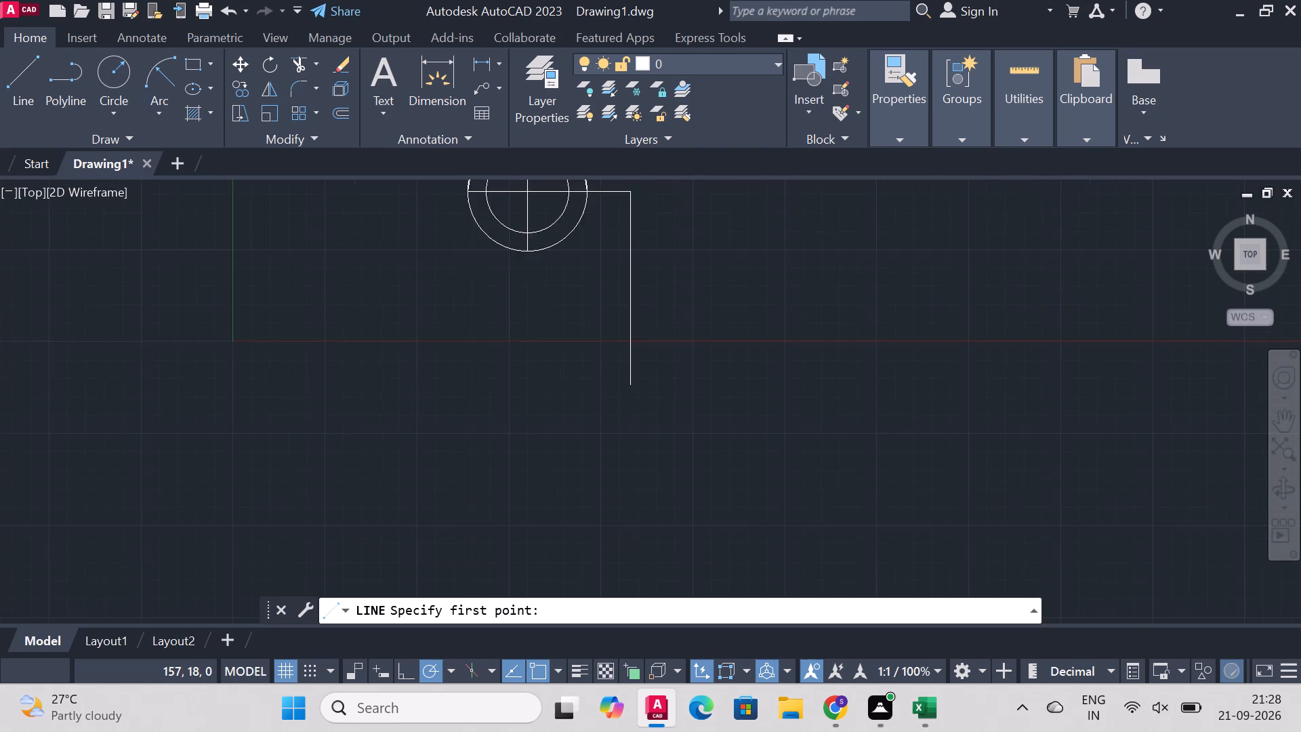
scroll(528, 244, "up", 1)
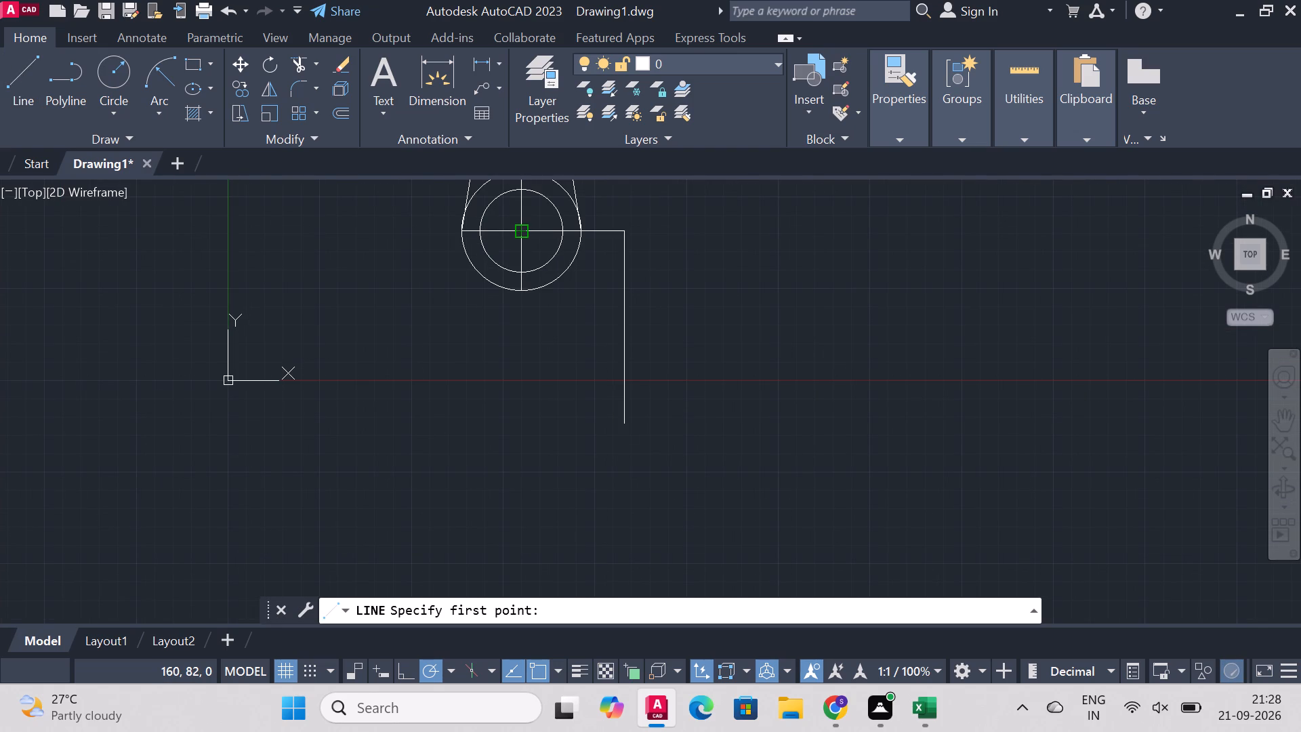
left_click(521, 235)
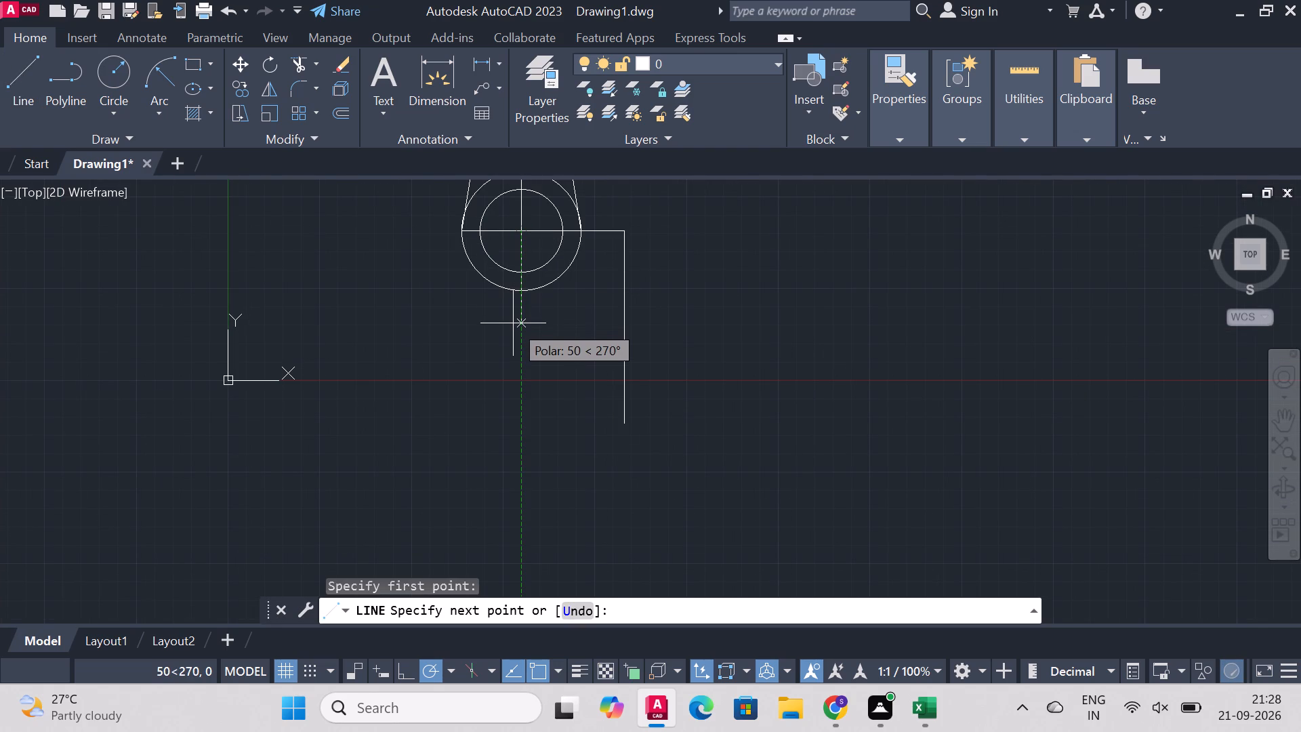
type("105")
key("Return")
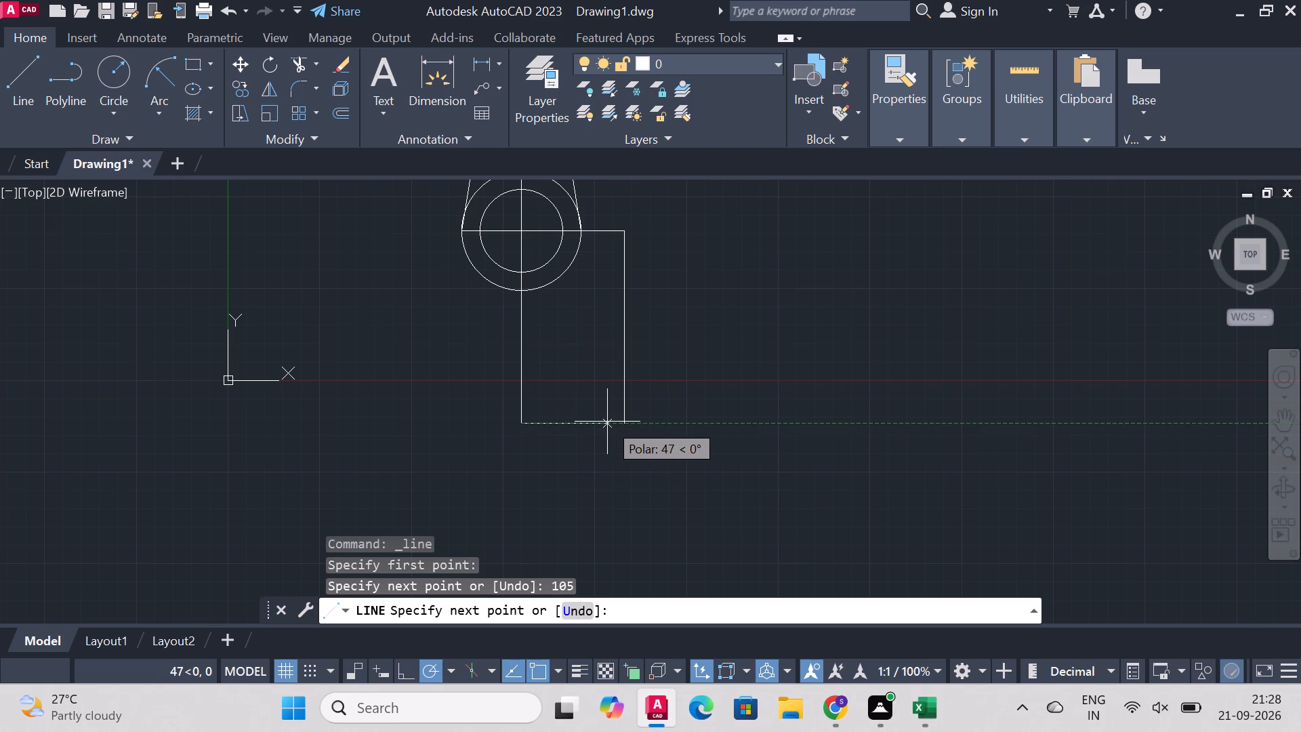
type("60")
key("Return")
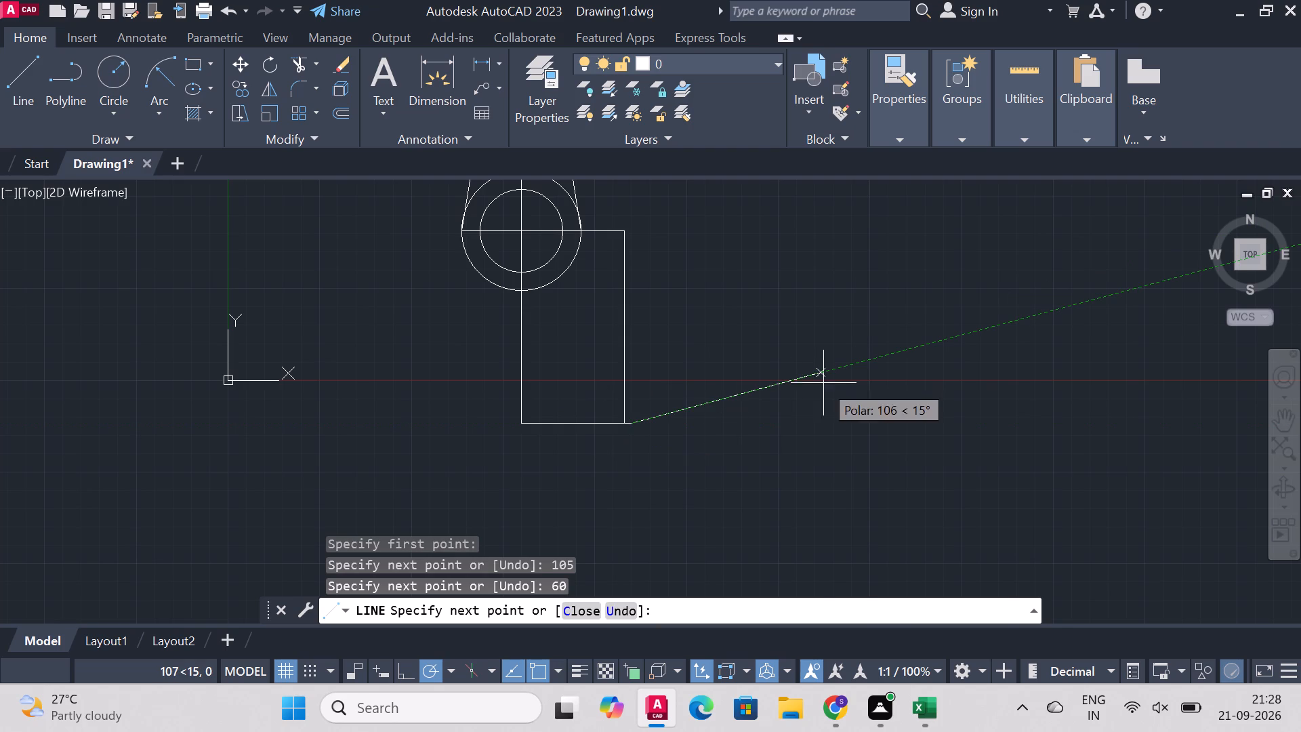
right_click(827, 380)
left_click(871, 386)
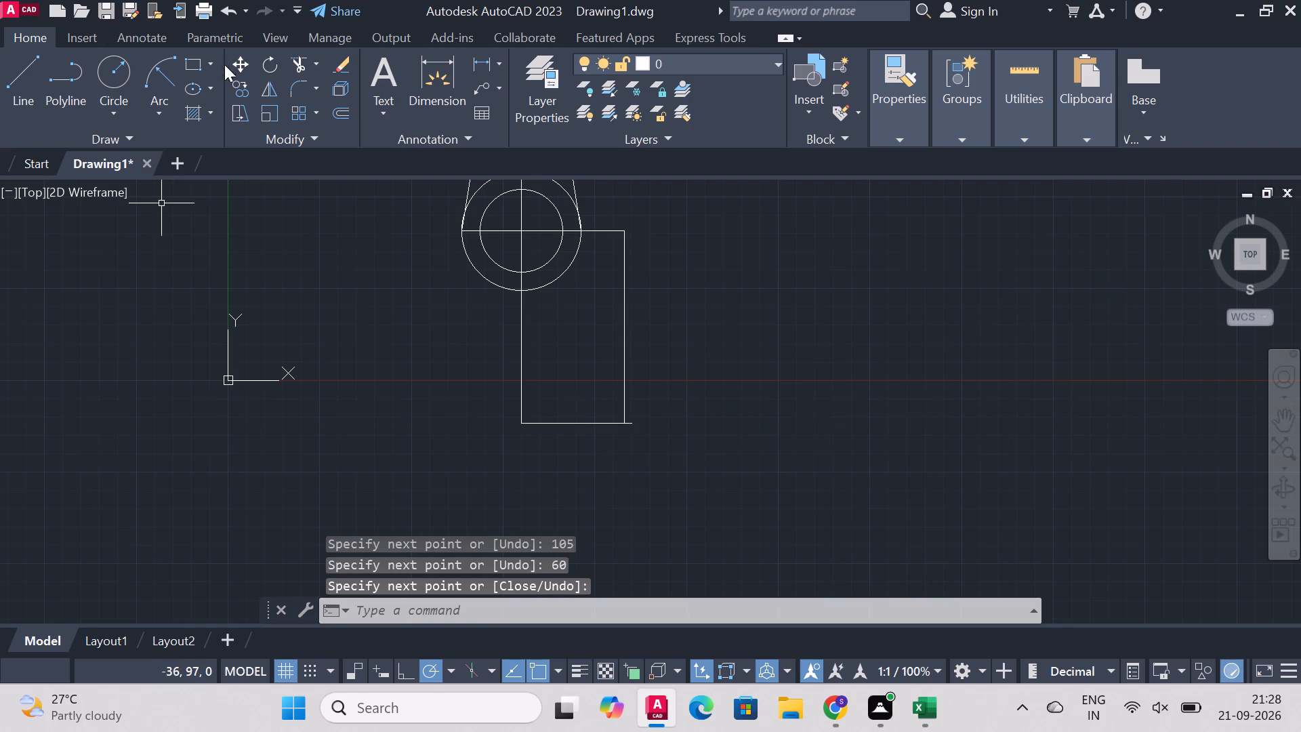
Complete the base rectangle from the vertical line's lower end: 60 units left, 10 up, 120 right, and down to the bottom line's end.
left_click(0, 70)
left_click(5, 70)
scroll(211, 394, "up", 2)
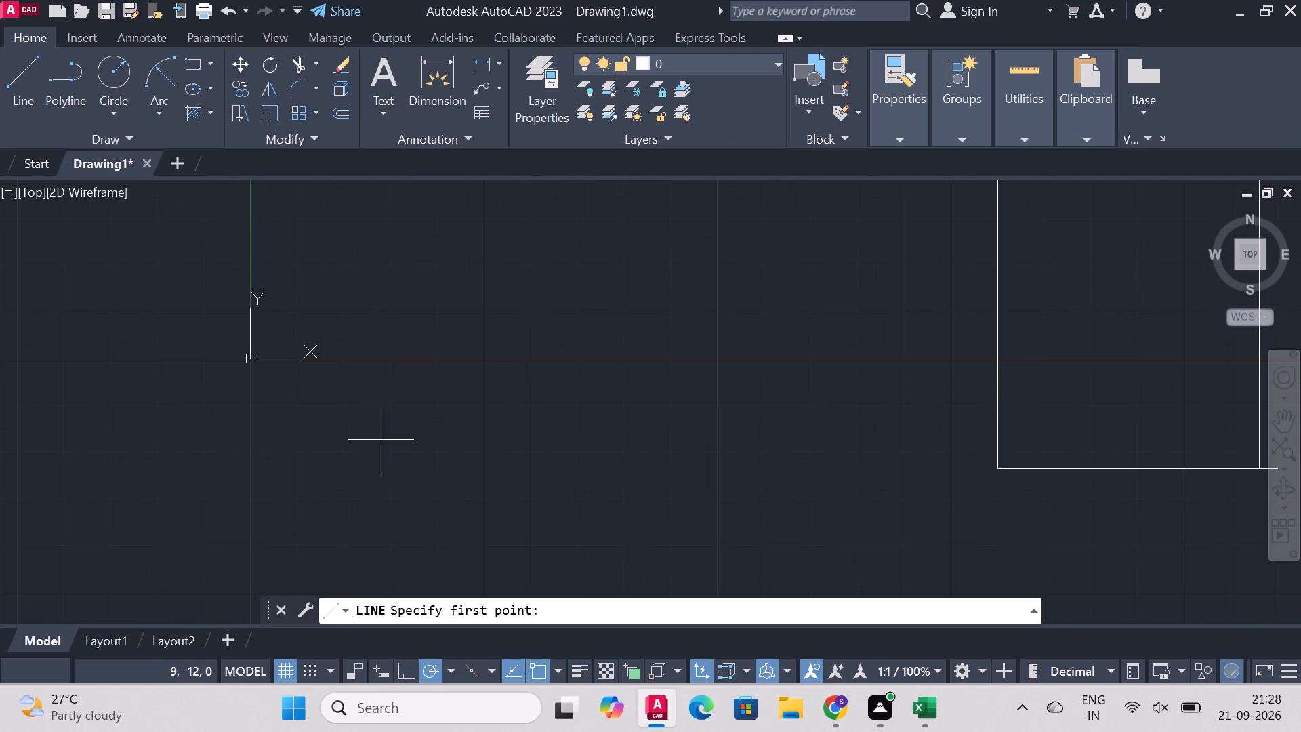
left_click(1001, 466)
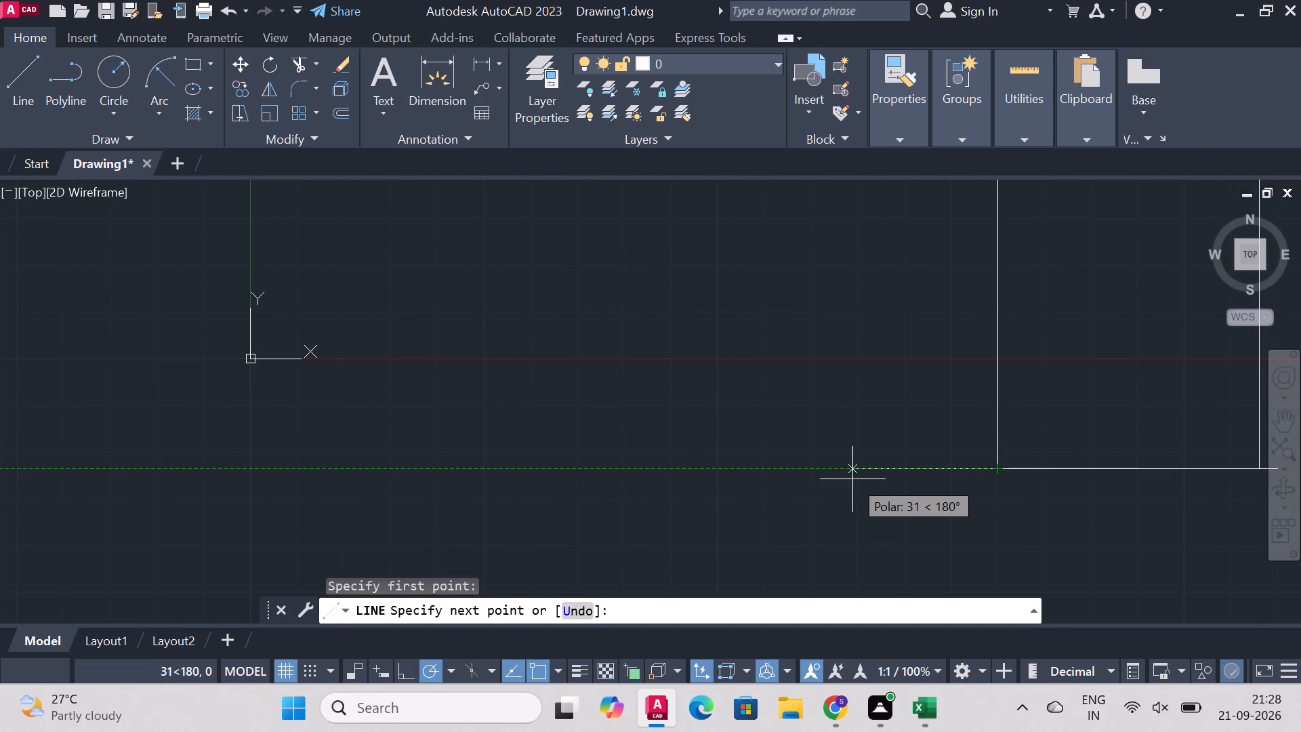
type("60")
key("Return")
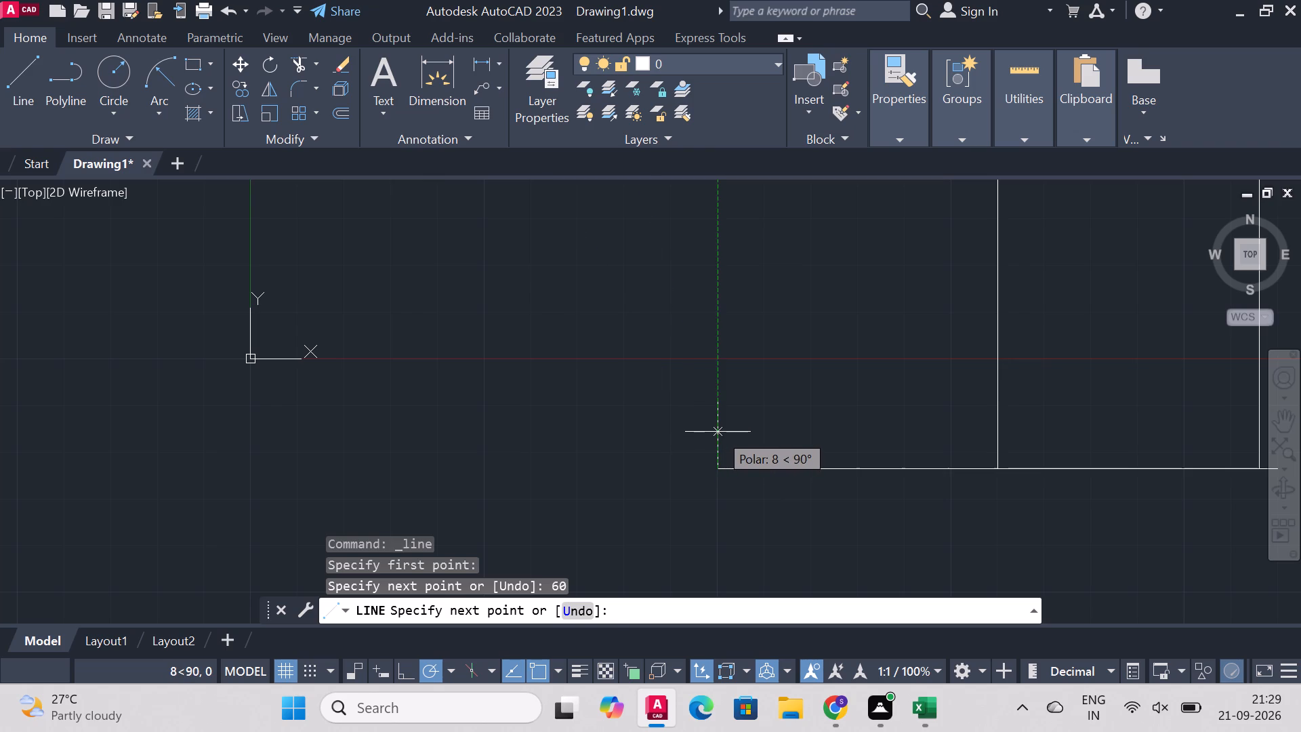
key("1")
key("0")
key("Return")
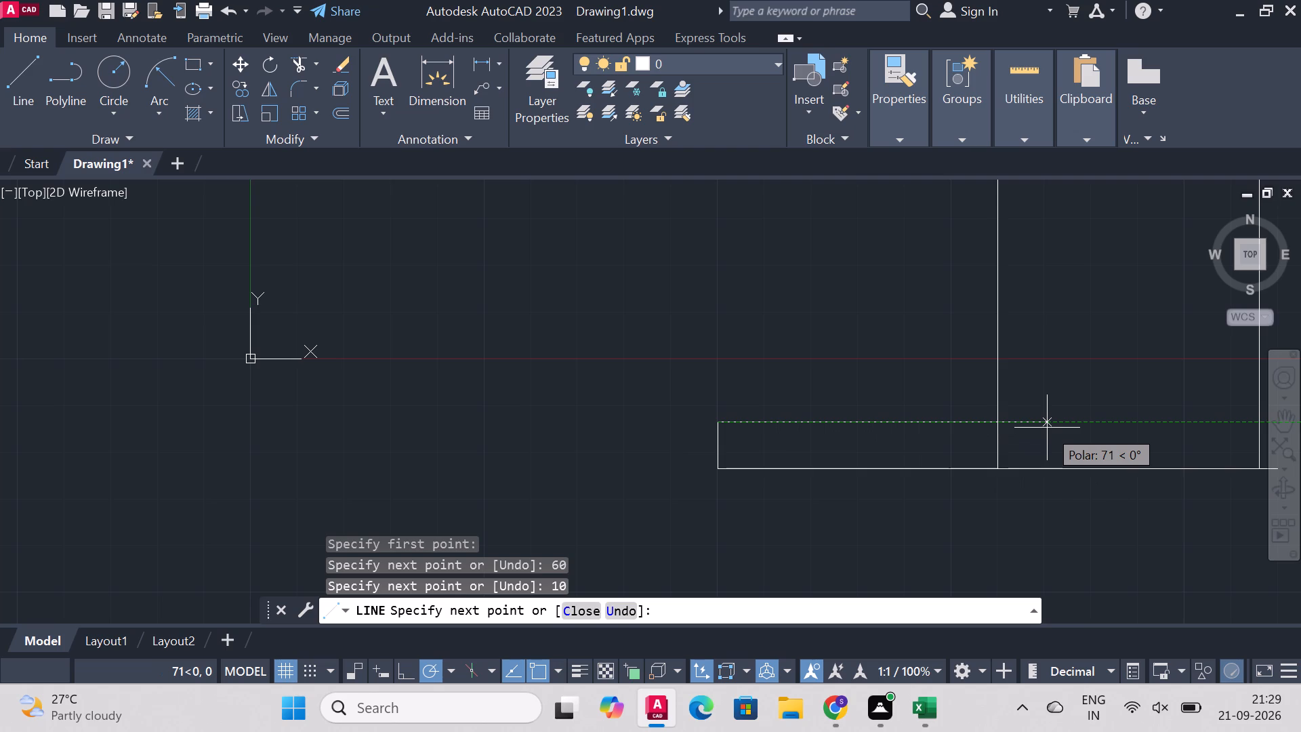
type("12")
key("0")
key("Return")
scroll(977, 445, "down", 3)
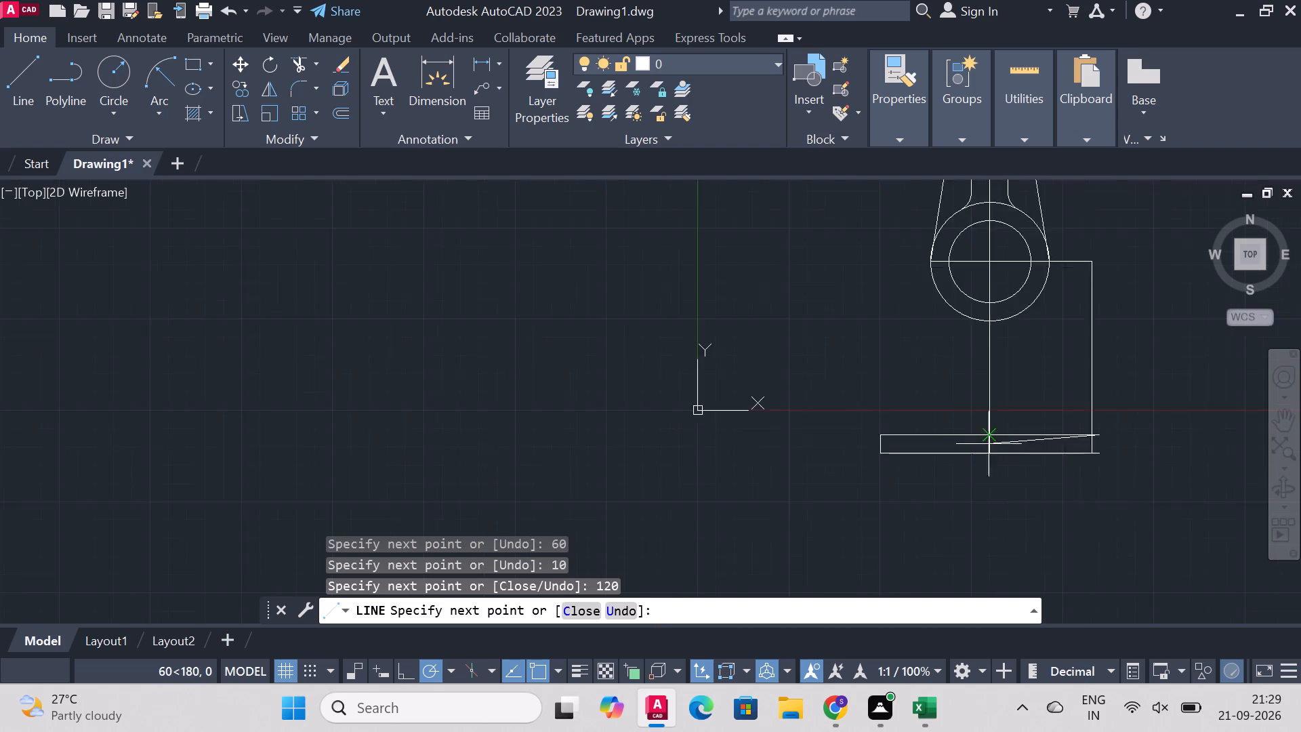
scroll(989, 444, "down", 1)
scroll(1020, 427, "up", 2)
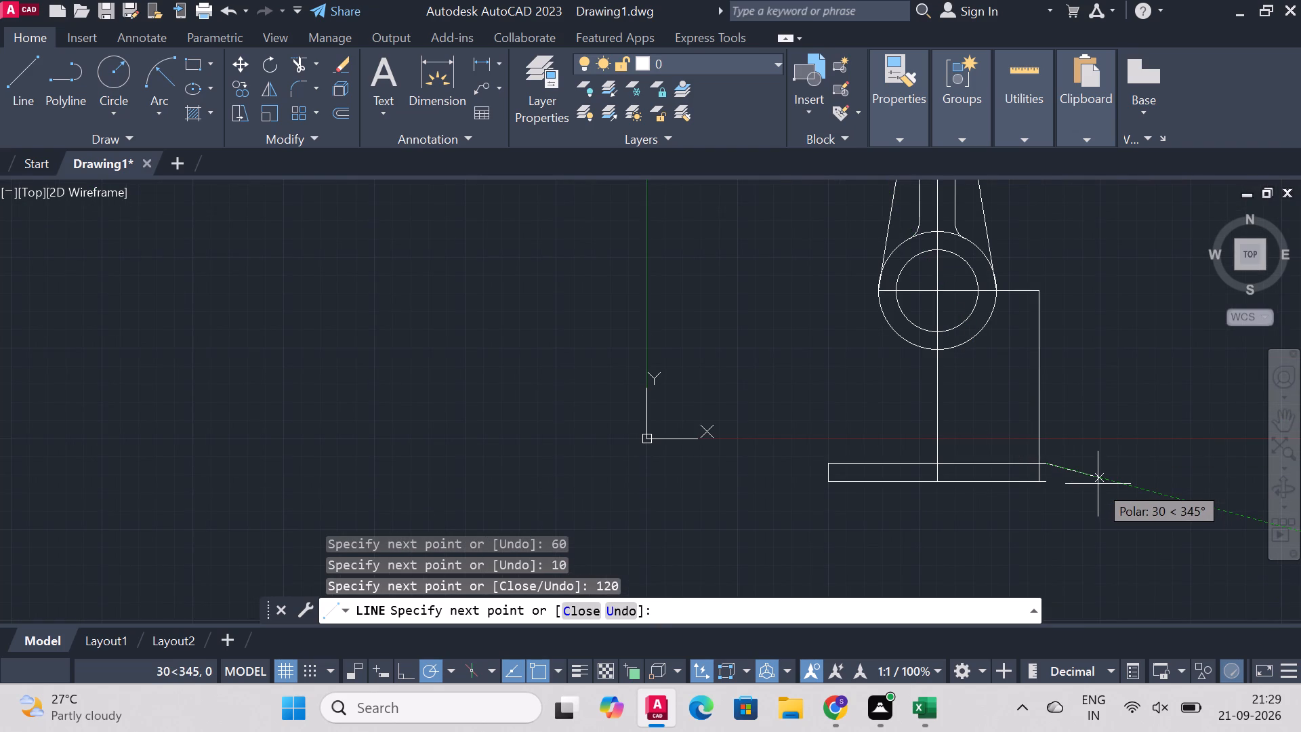
scroll(1098, 484, "up", 2)
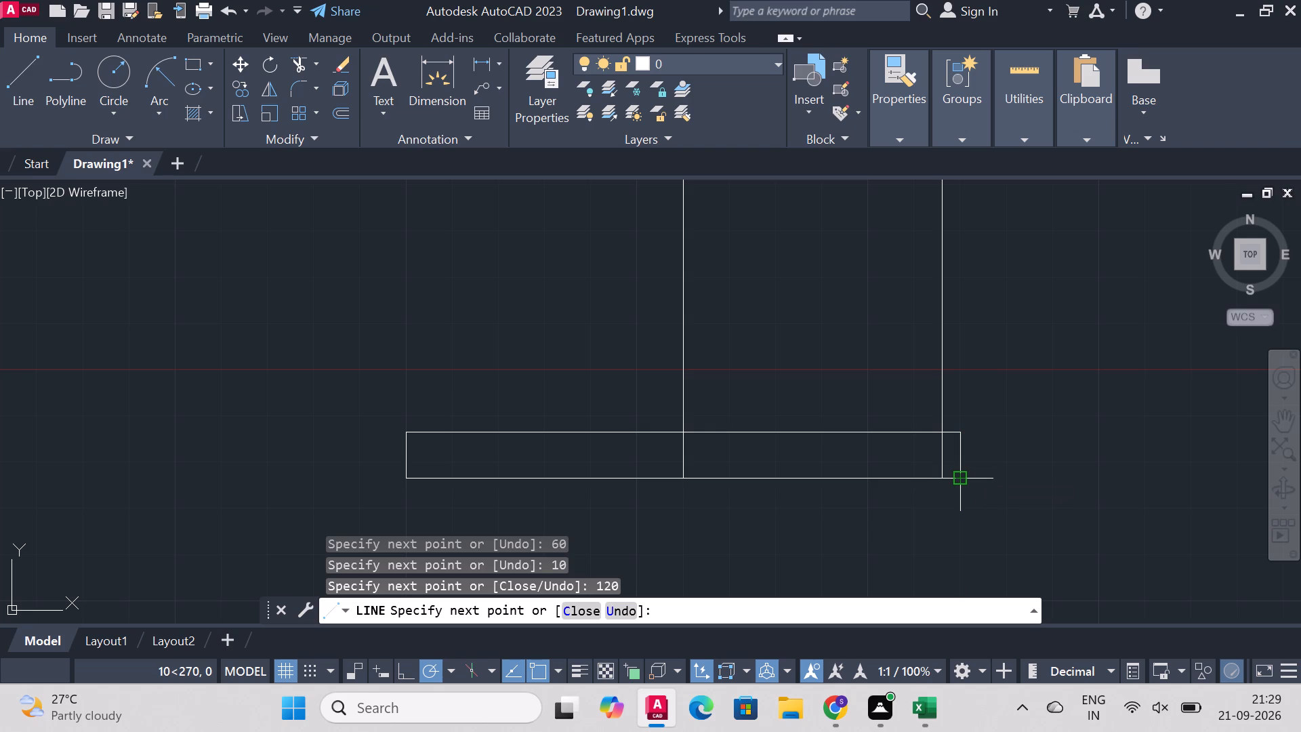
left_click(962, 475)
right_click(986, 299)
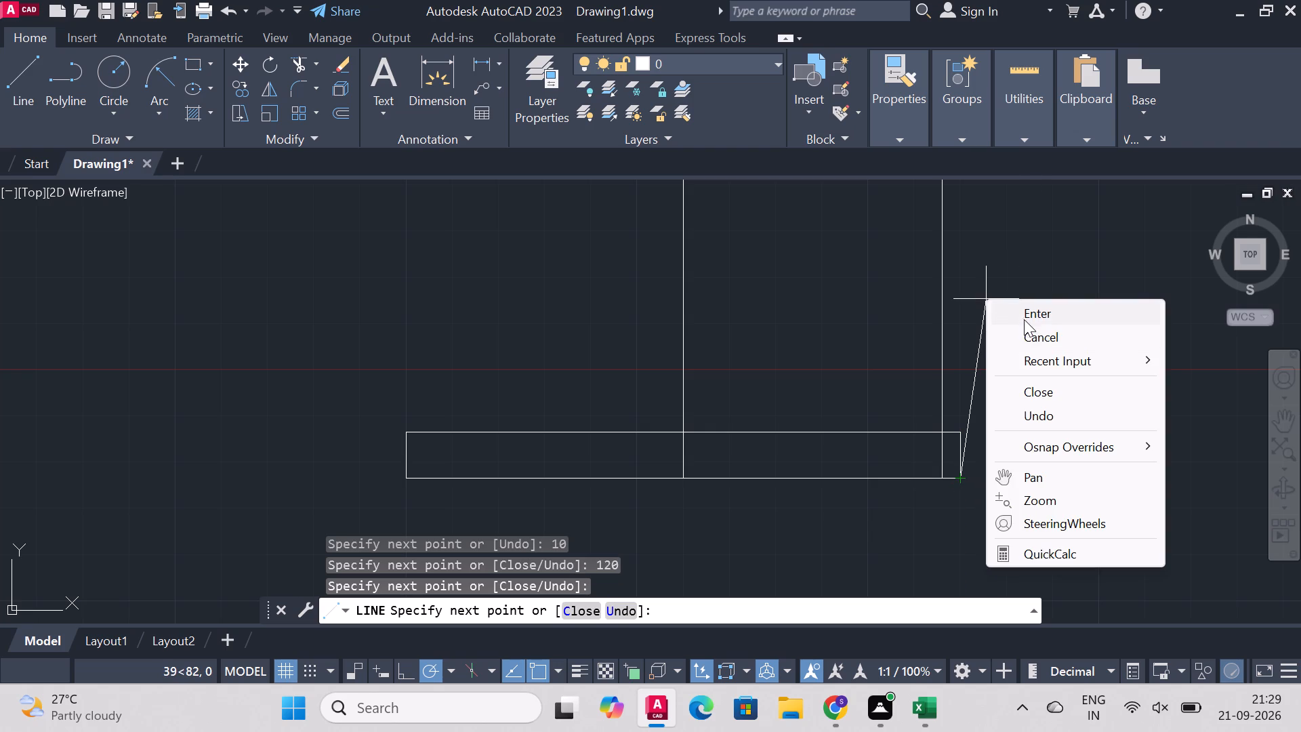
left_click(1024, 317)
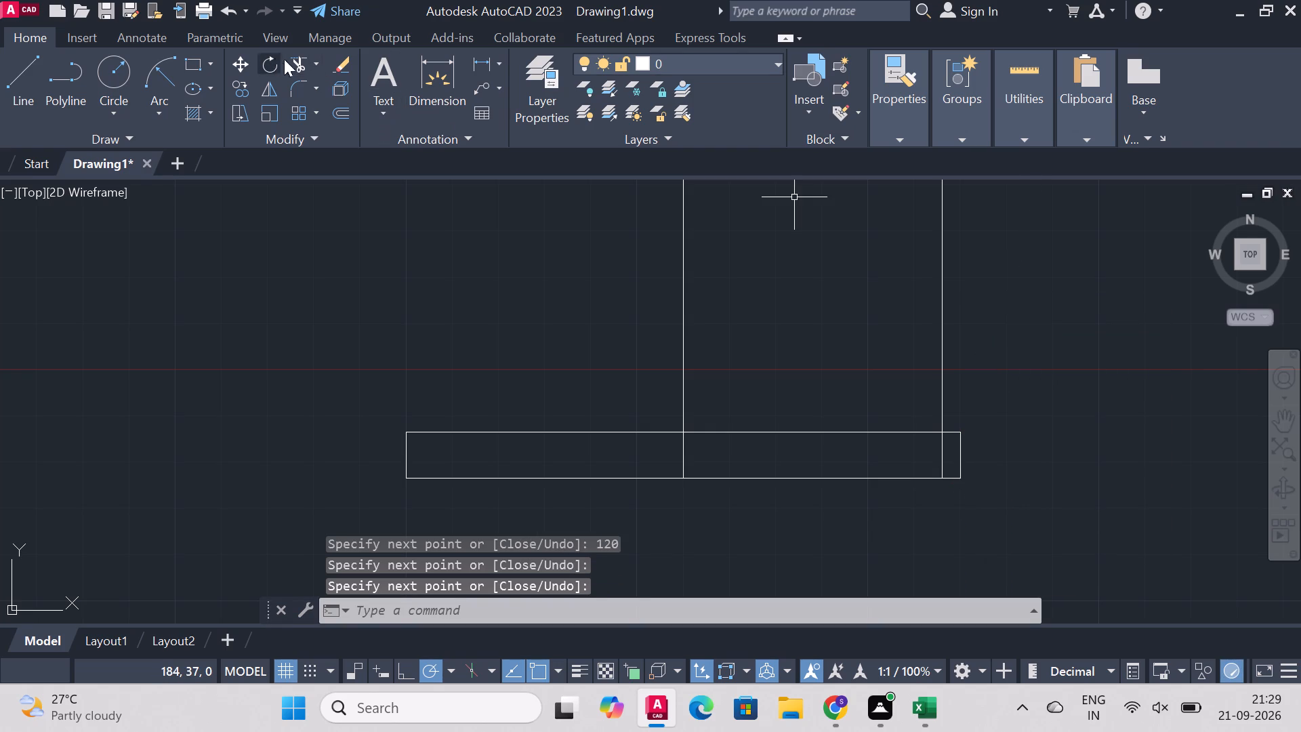
Trim away the vertical line beside the circles, both inside the base rectangle and above it.
left_click(293, 62)
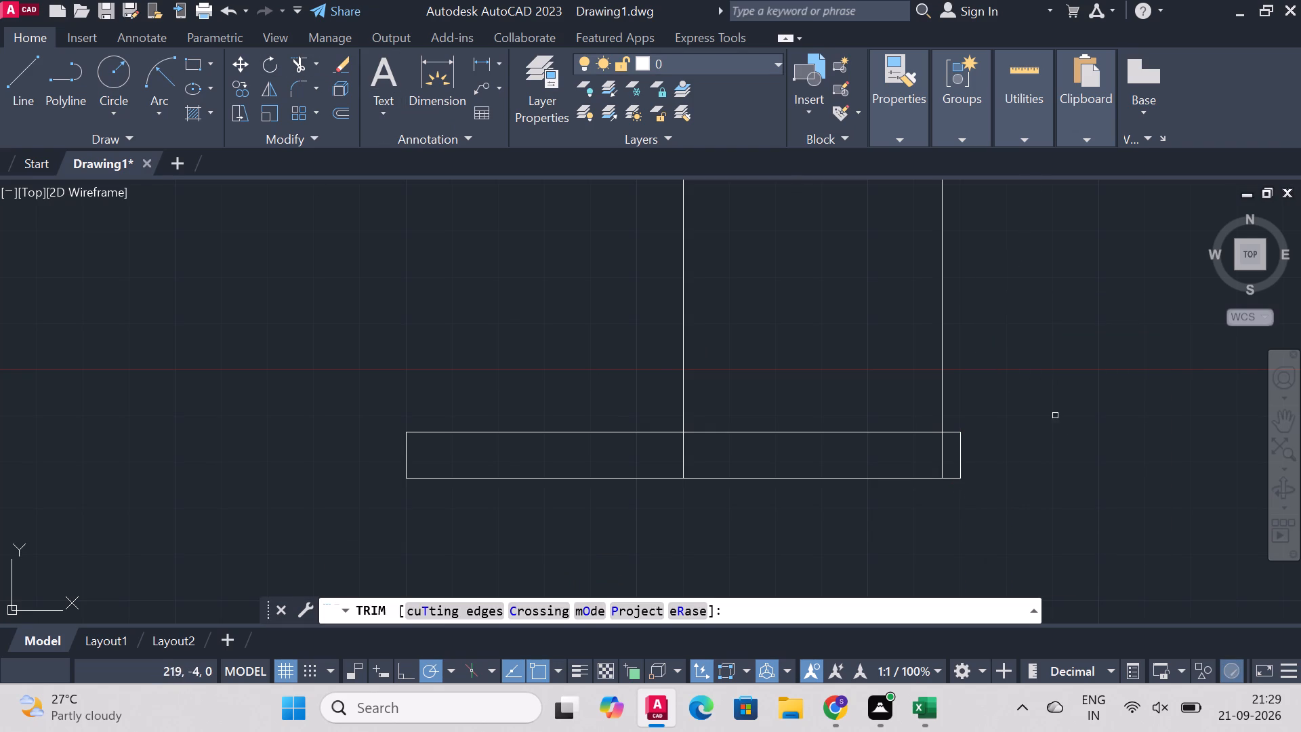
left_click(937, 462)
left_click(943, 452)
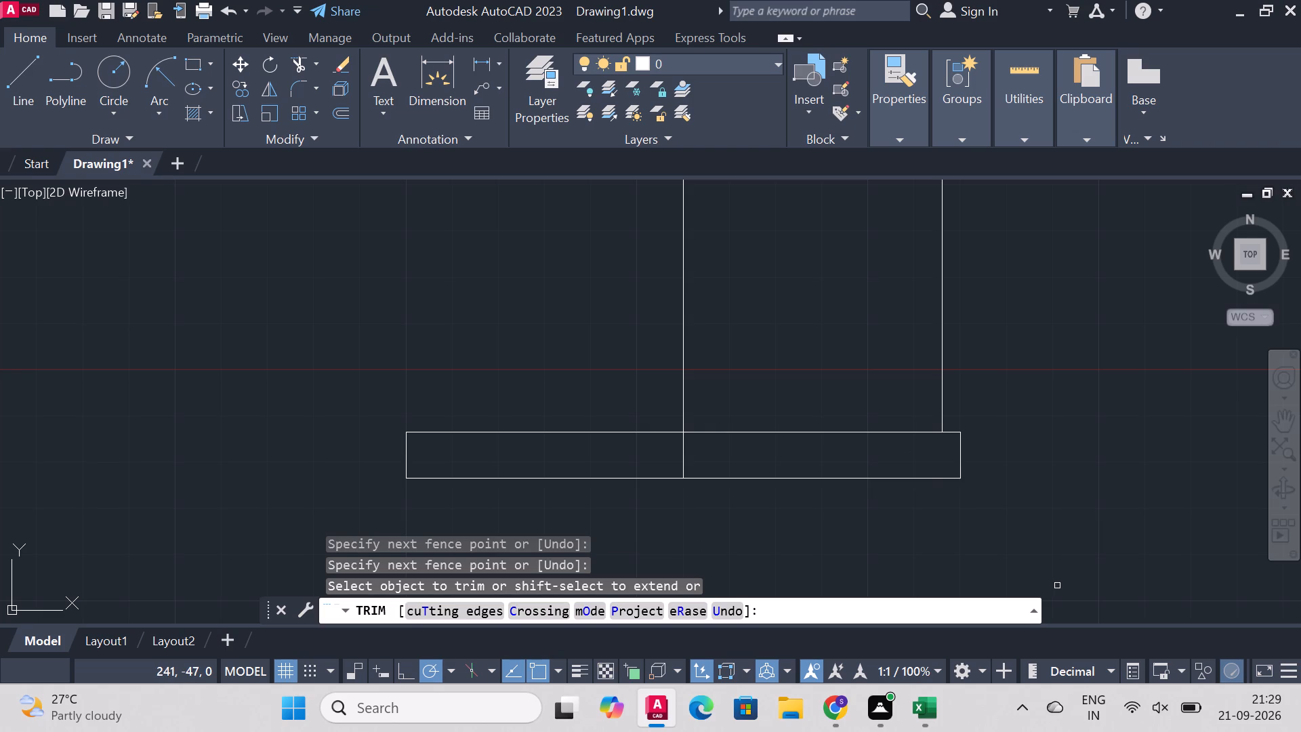
left_click(944, 396)
scroll(987, 317, "down", 4)
scroll(985, 249, "up", 2)
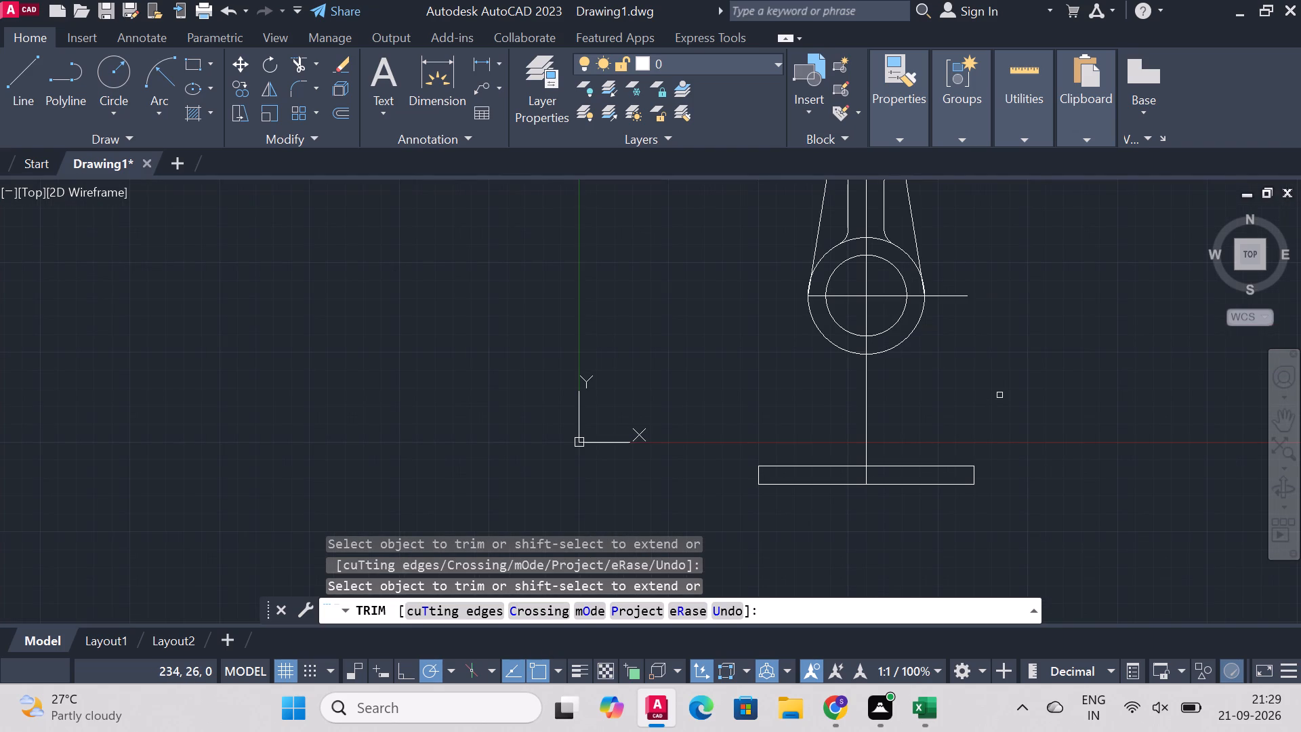
Switch to Calculator, compute 105 divided by 2, and return to the drawing.
left_click(408, 709)
left_click(457, 138)
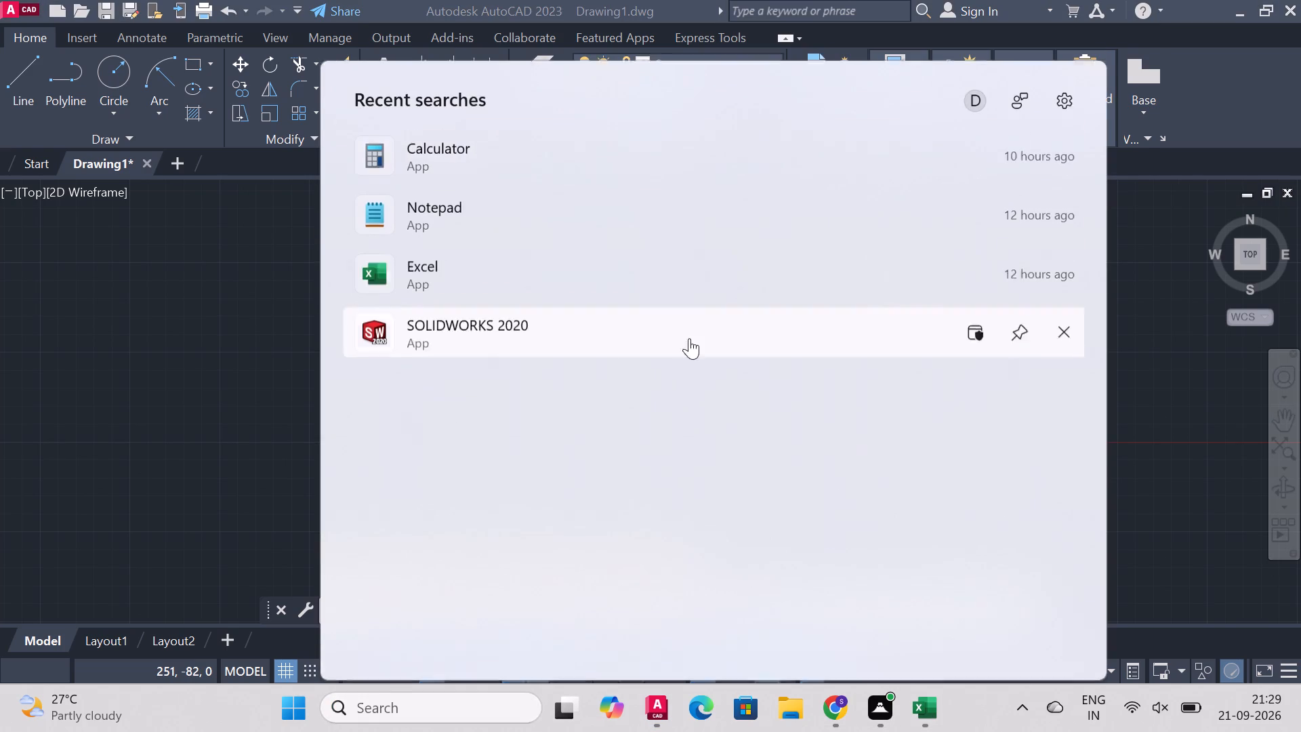
type("105")
type("/2")
key("Return")
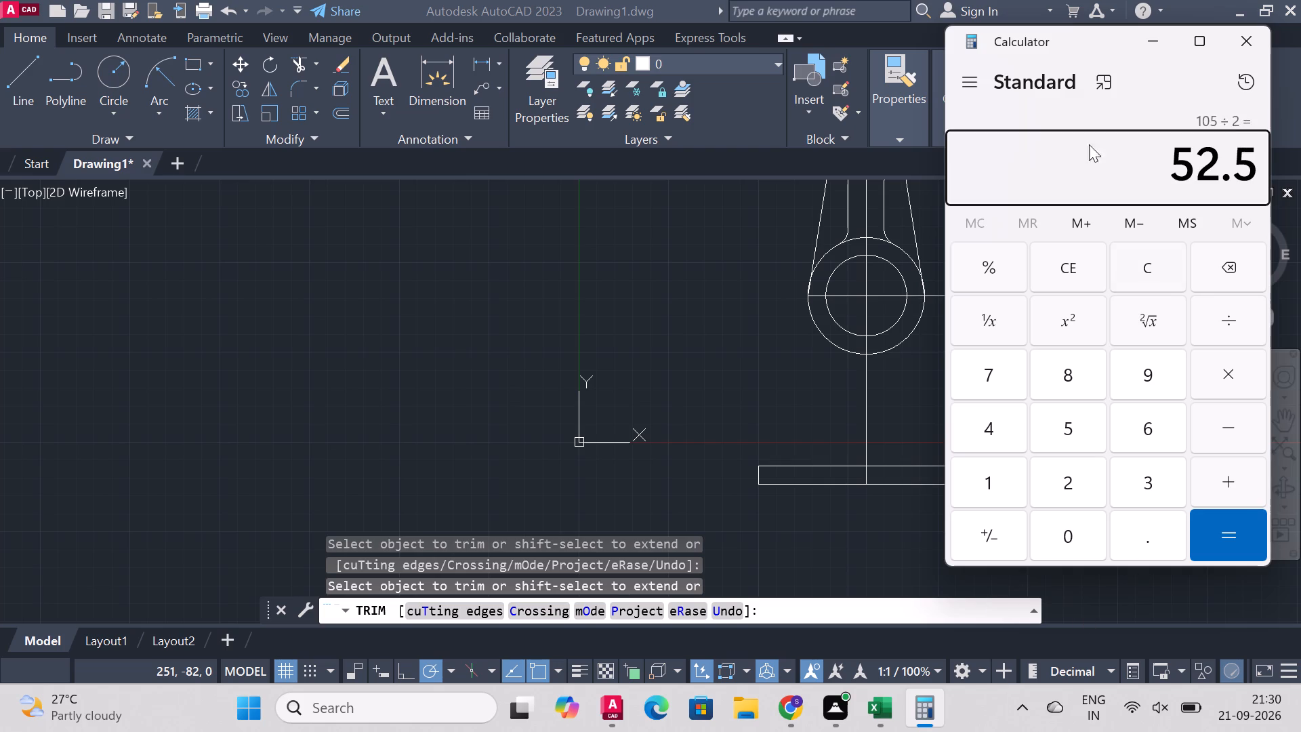
left_click(1172, 49)
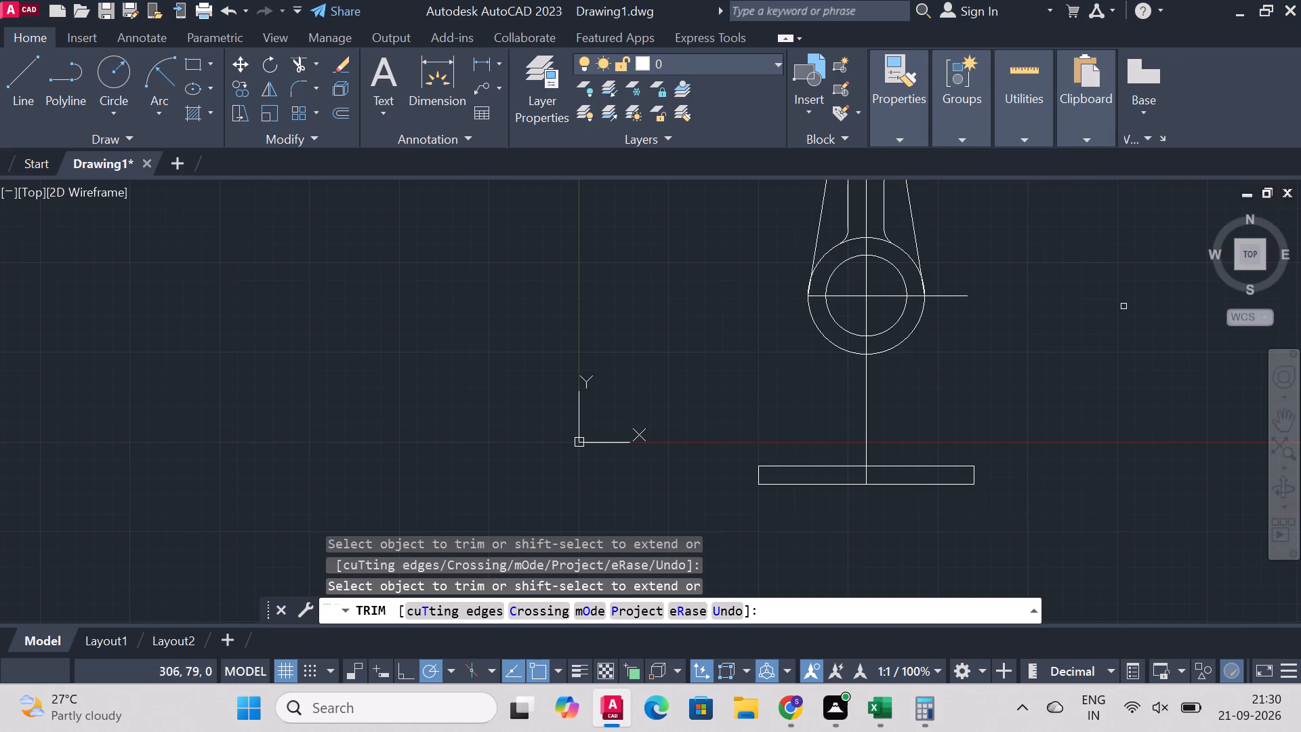
Draw a 20-unit horizontal line to the right from the lowest point of the outer circle.
scroll(916, 503, "up", 1)
left_click(36, 57)
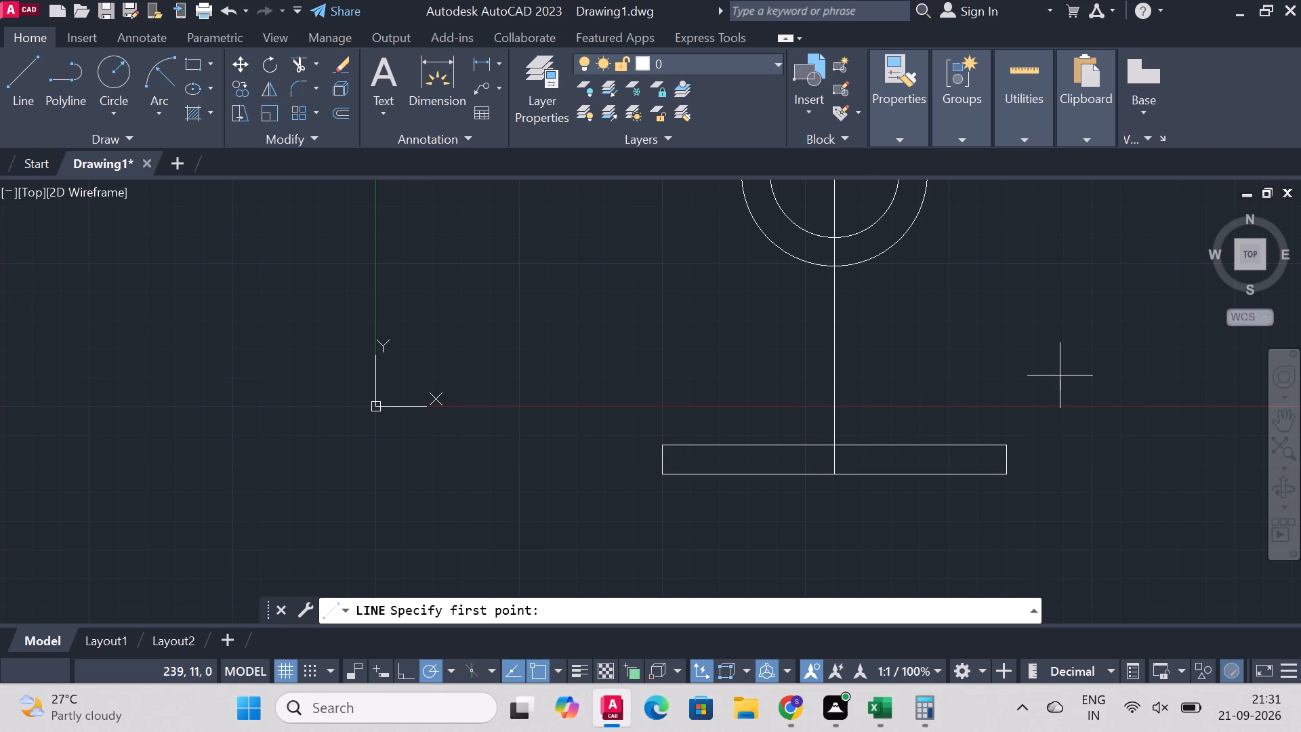
scroll(1090, 365, "down", 1)
scroll(1023, 223, "up", 1)
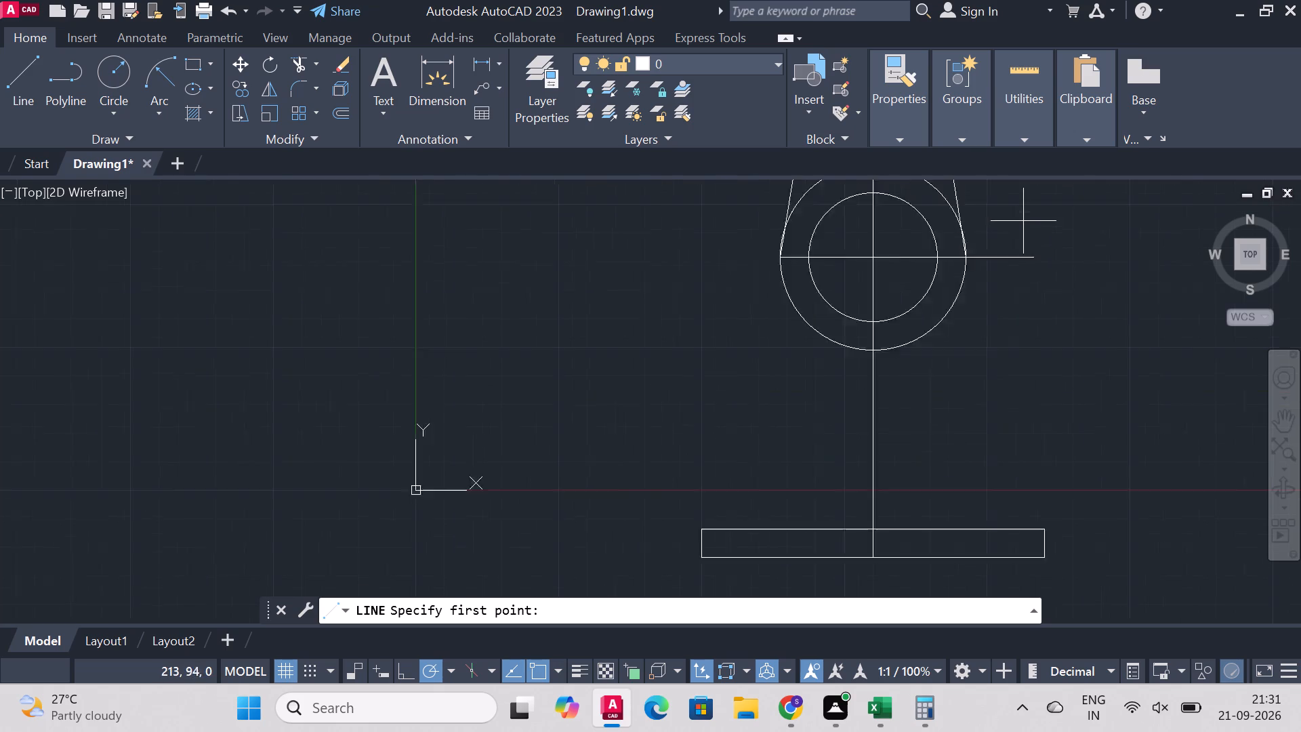
scroll(1023, 220, "up", 1)
left_click(30, 87)
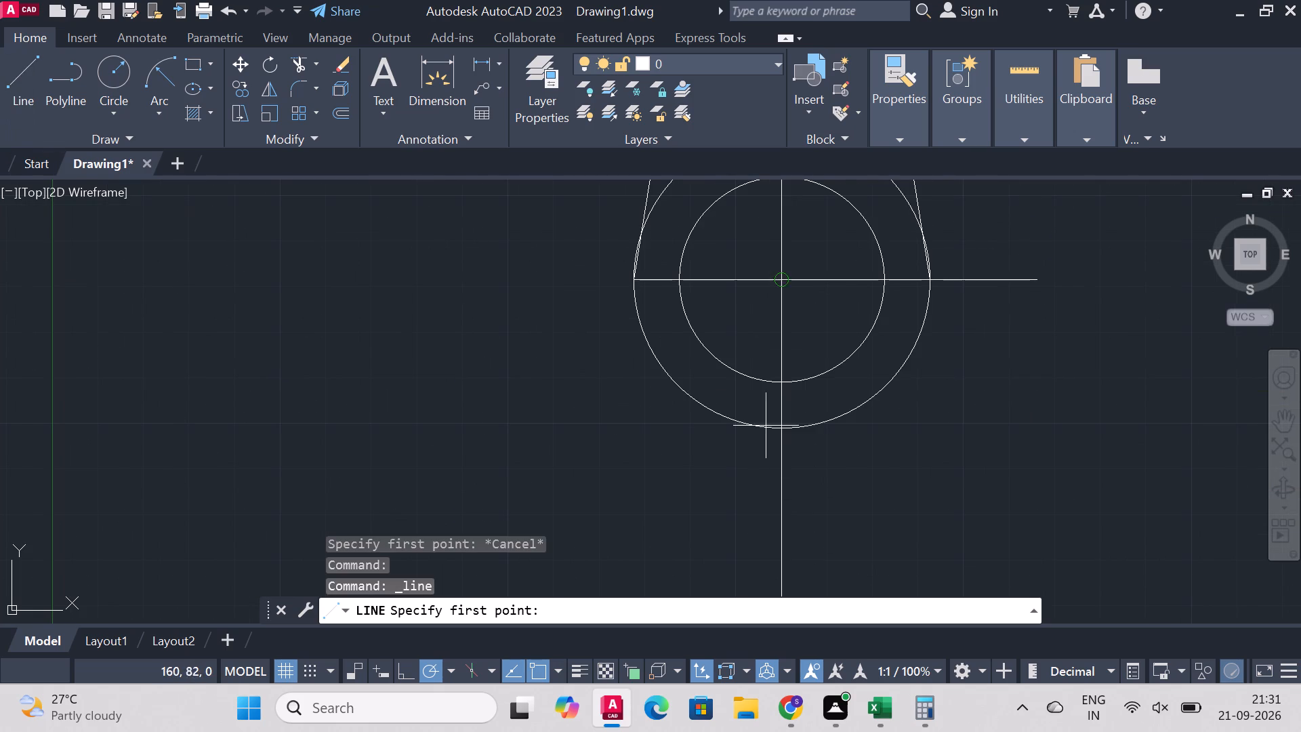
left_click(786, 424)
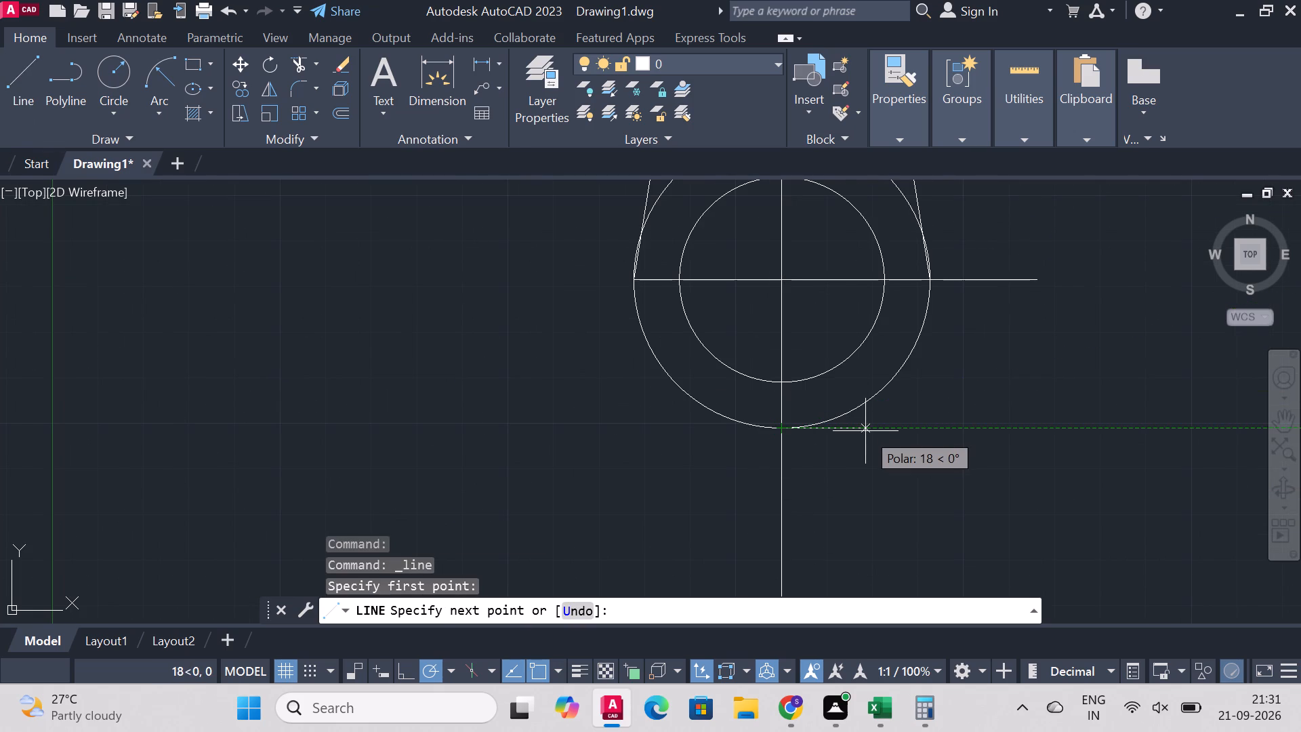
key("2")
key("0")
key("Return")
right_click(890, 460)
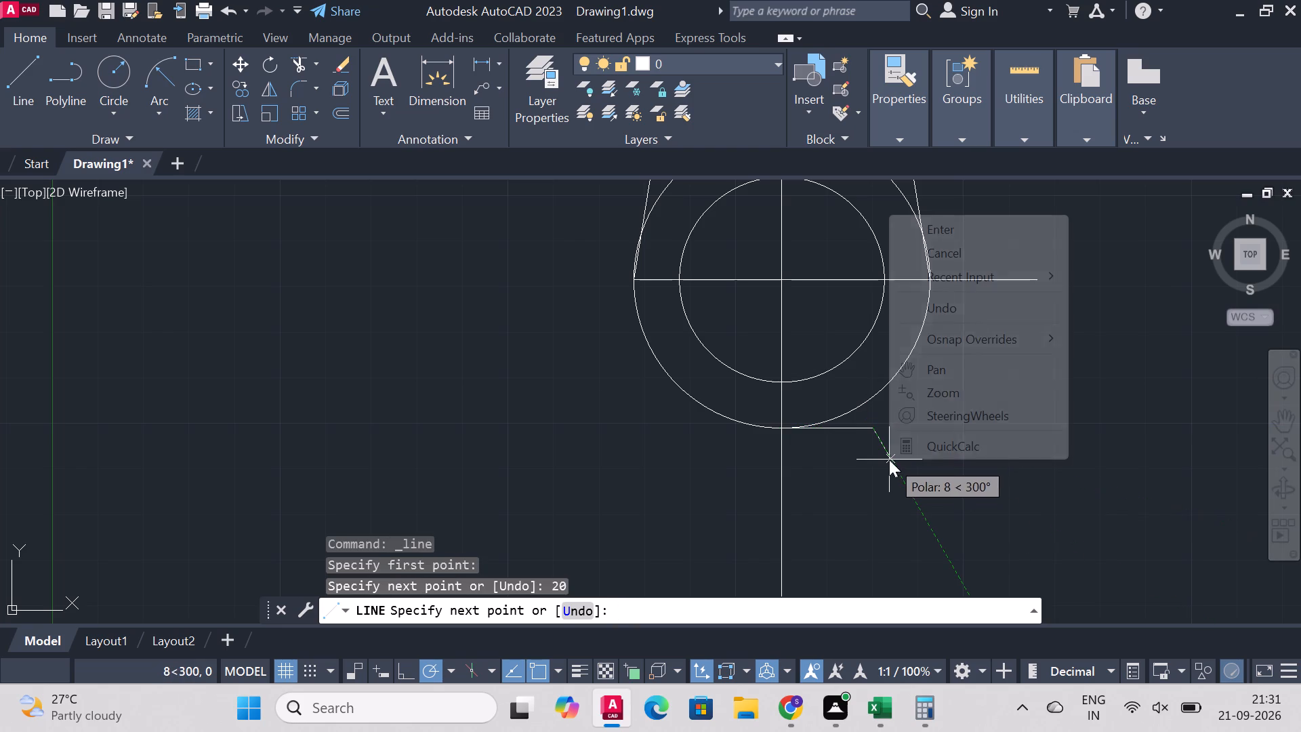
left_click(947, 237)
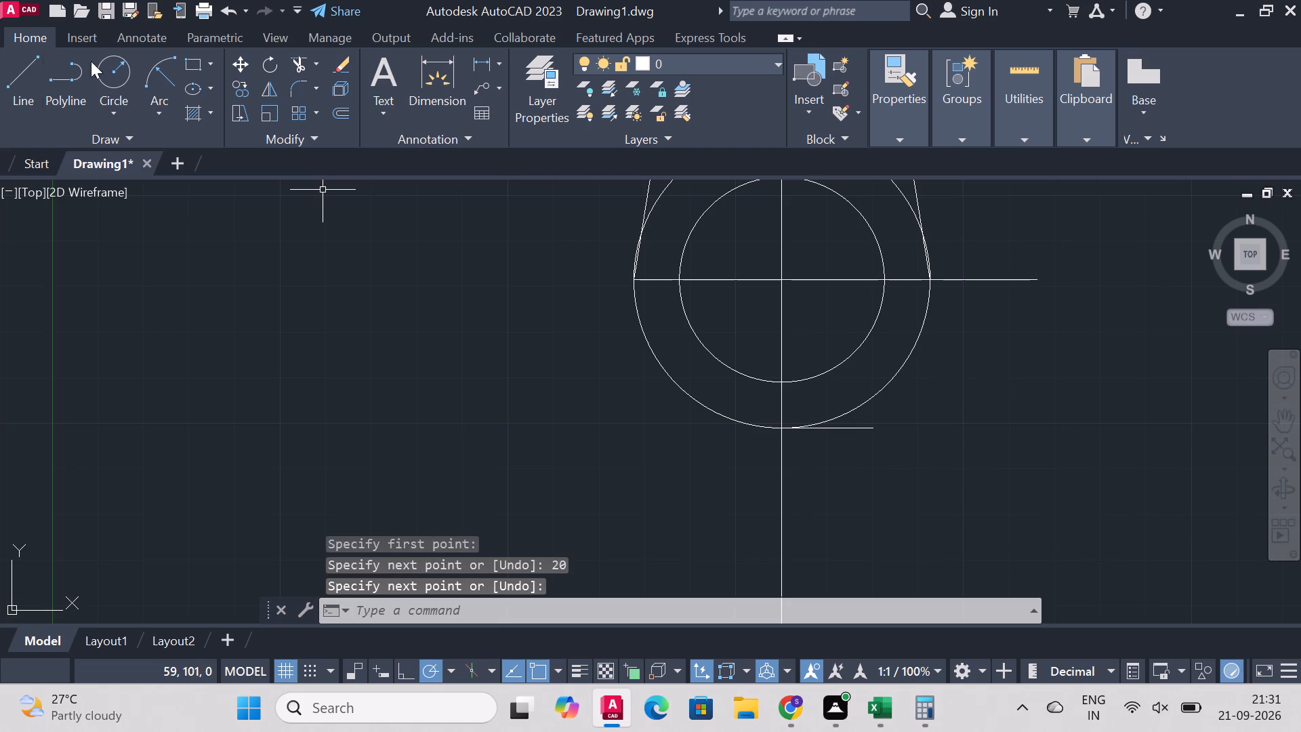
Draw a 20-unit horizontal line to the left from the lowest point of the outer circle.
left_click(33, 71)
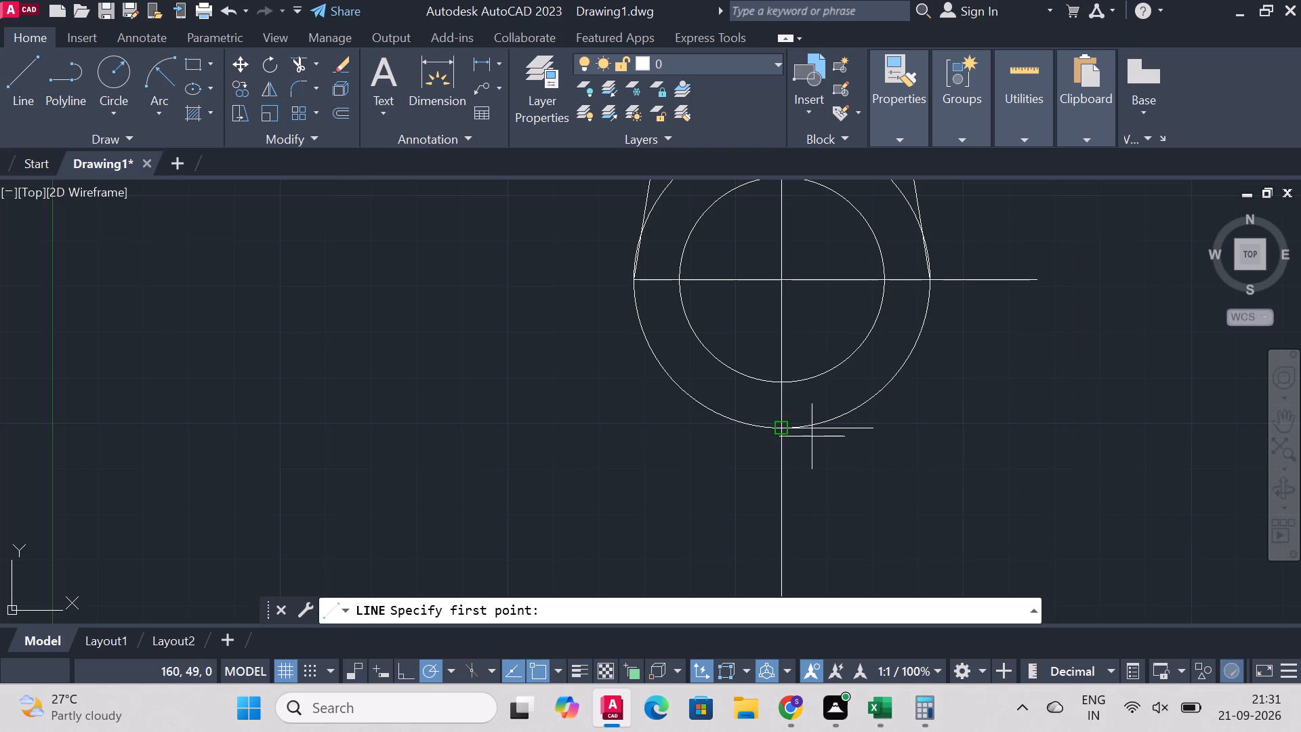
left_click(785, 432)
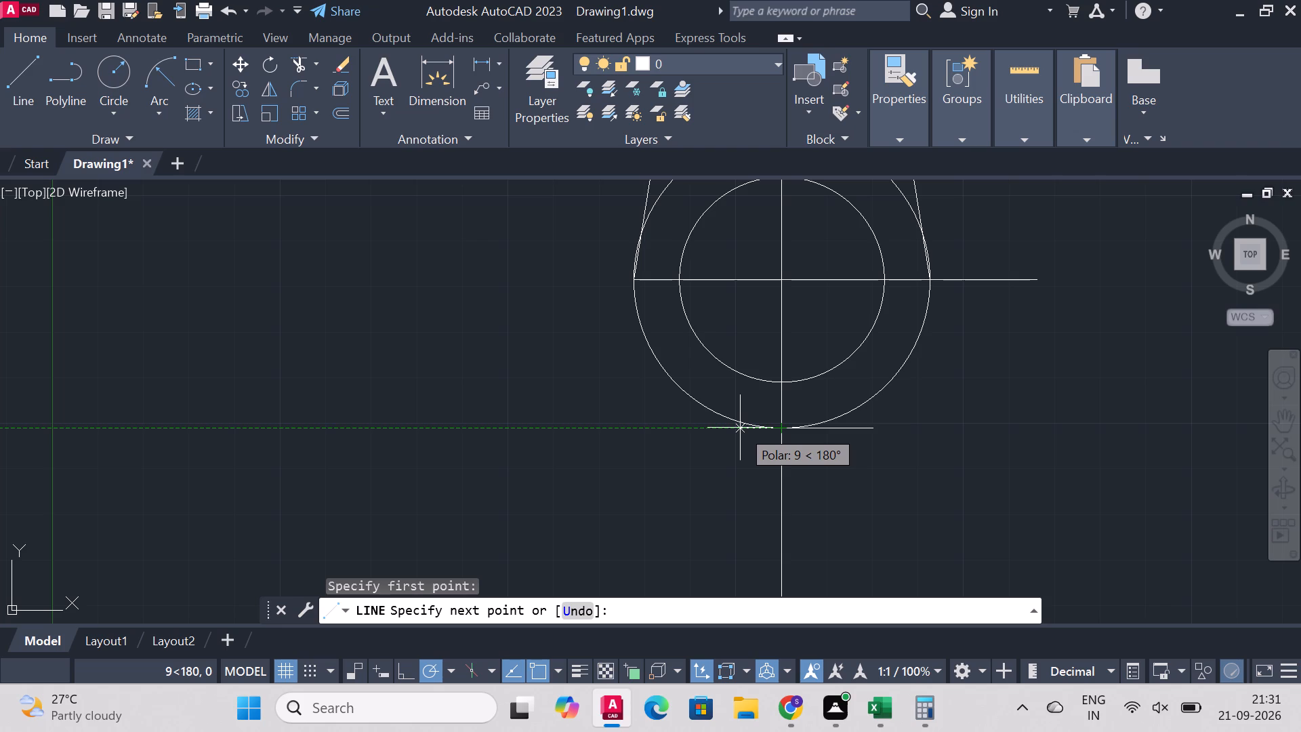
key("2")
key("0")
key("Return")
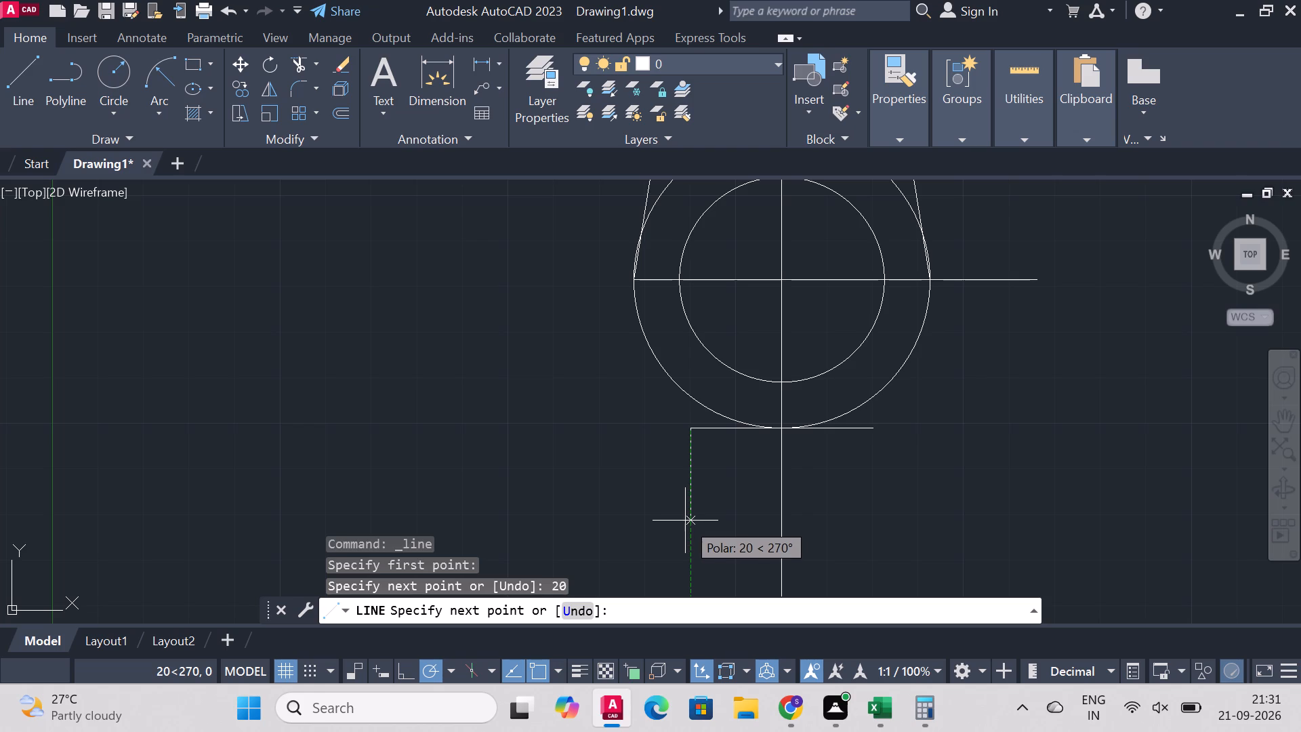
right_click(682, 523)
left_click(745, 304)
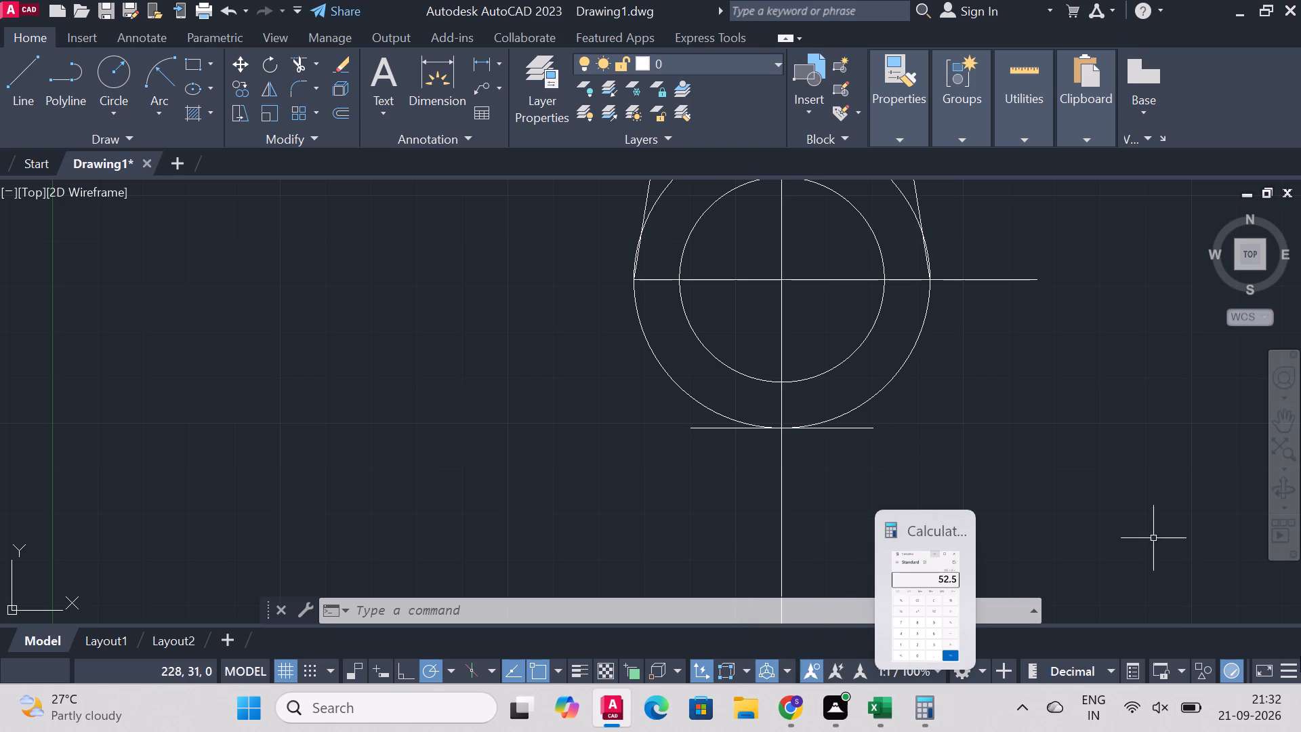
Switch to Calculator, compute 65 divided by 2 plus 62.5, and return to the drawing.
left_click(929, 701)
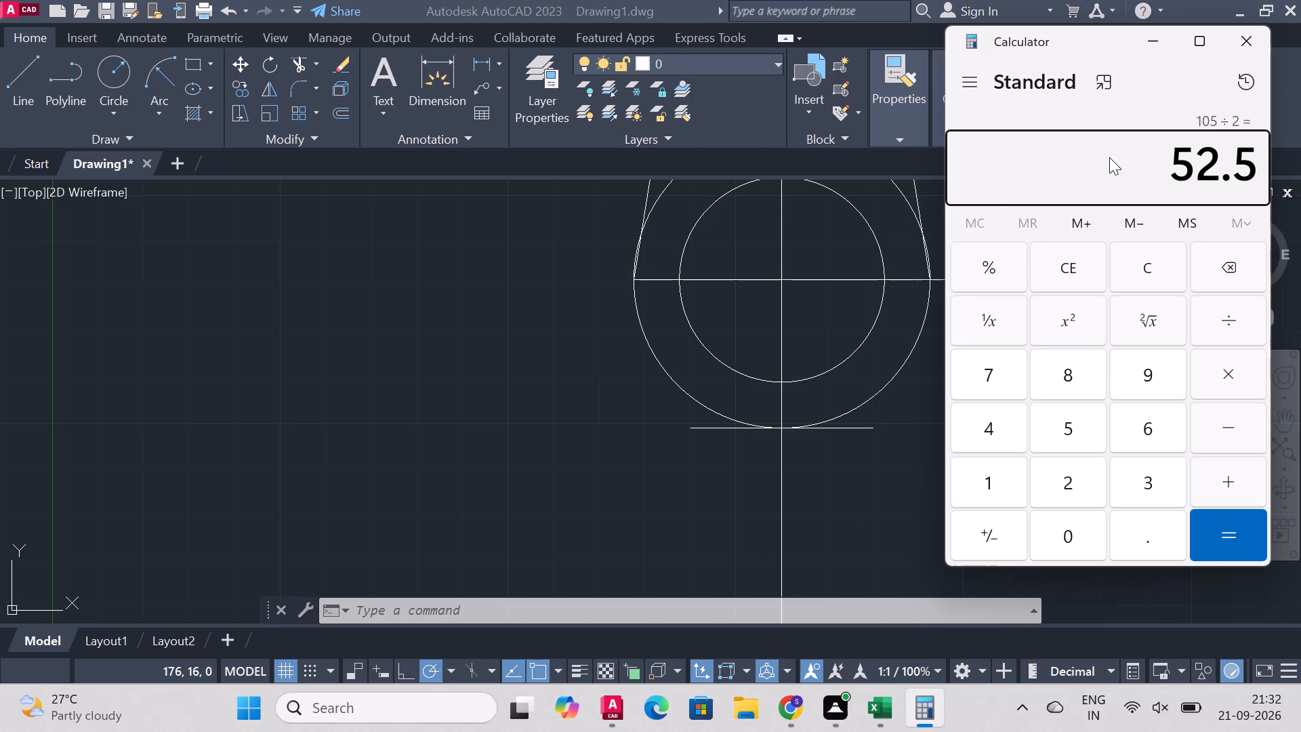
key("Escape")
type("62")
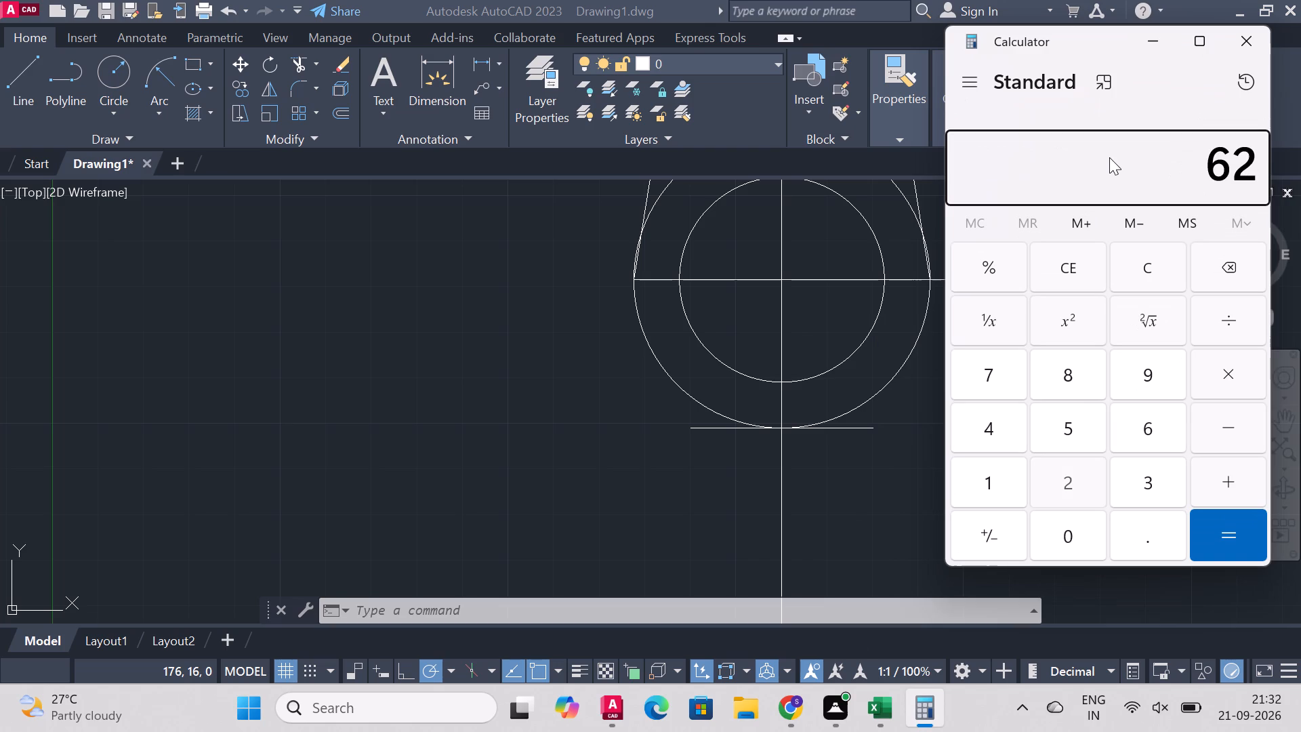
type(".5")
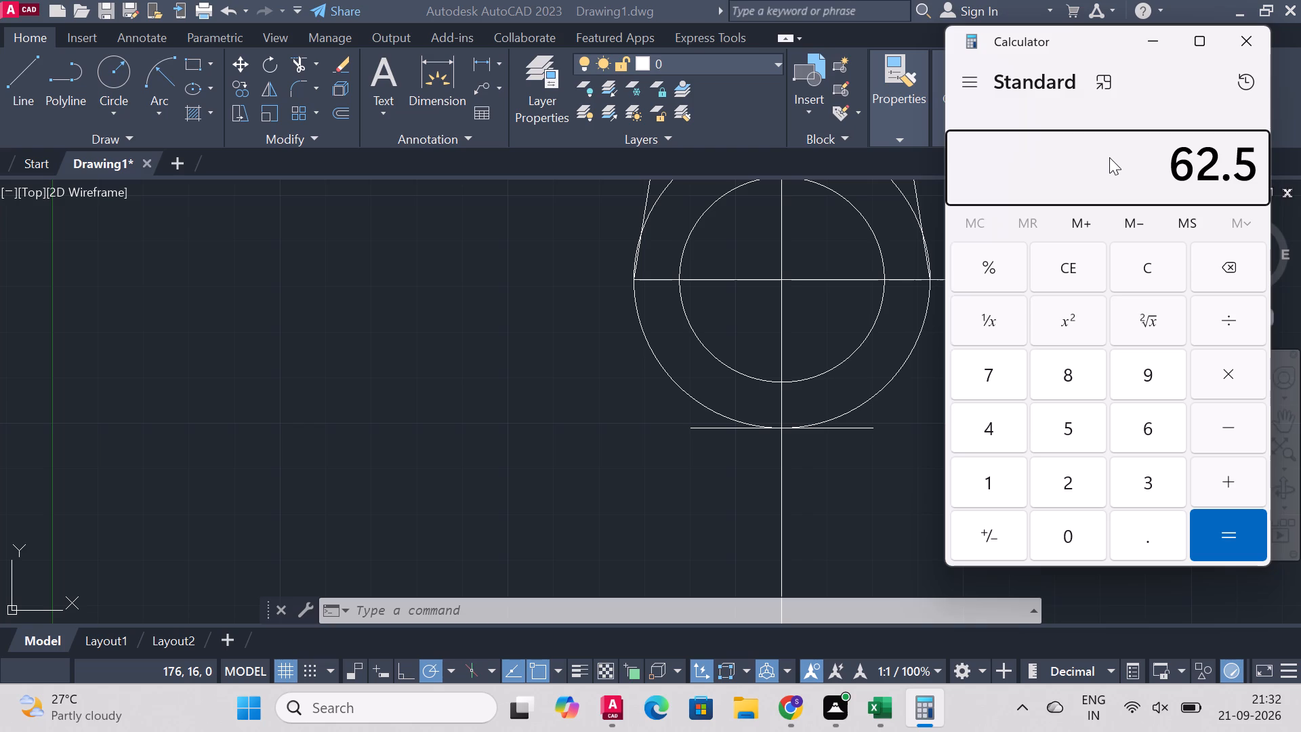
key("shift+plus")
key("Escape")
type("65")
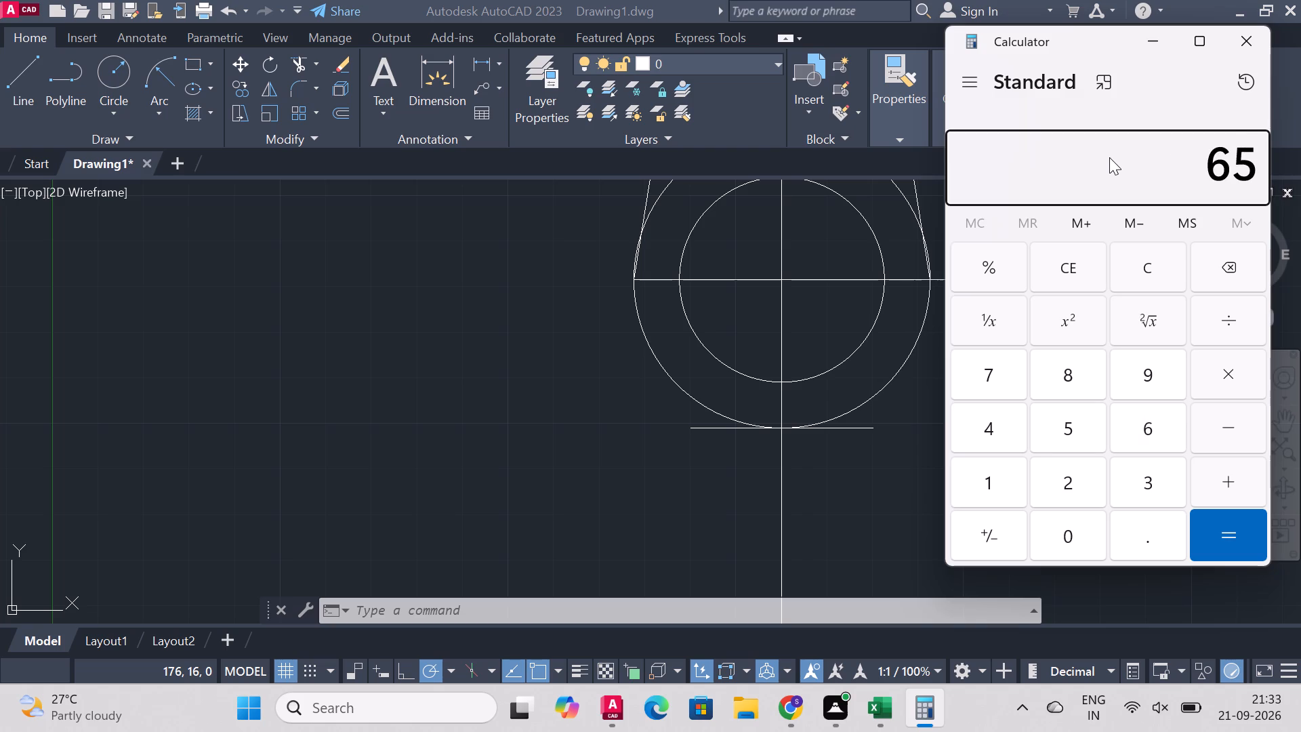
type("/2")
key("Return")
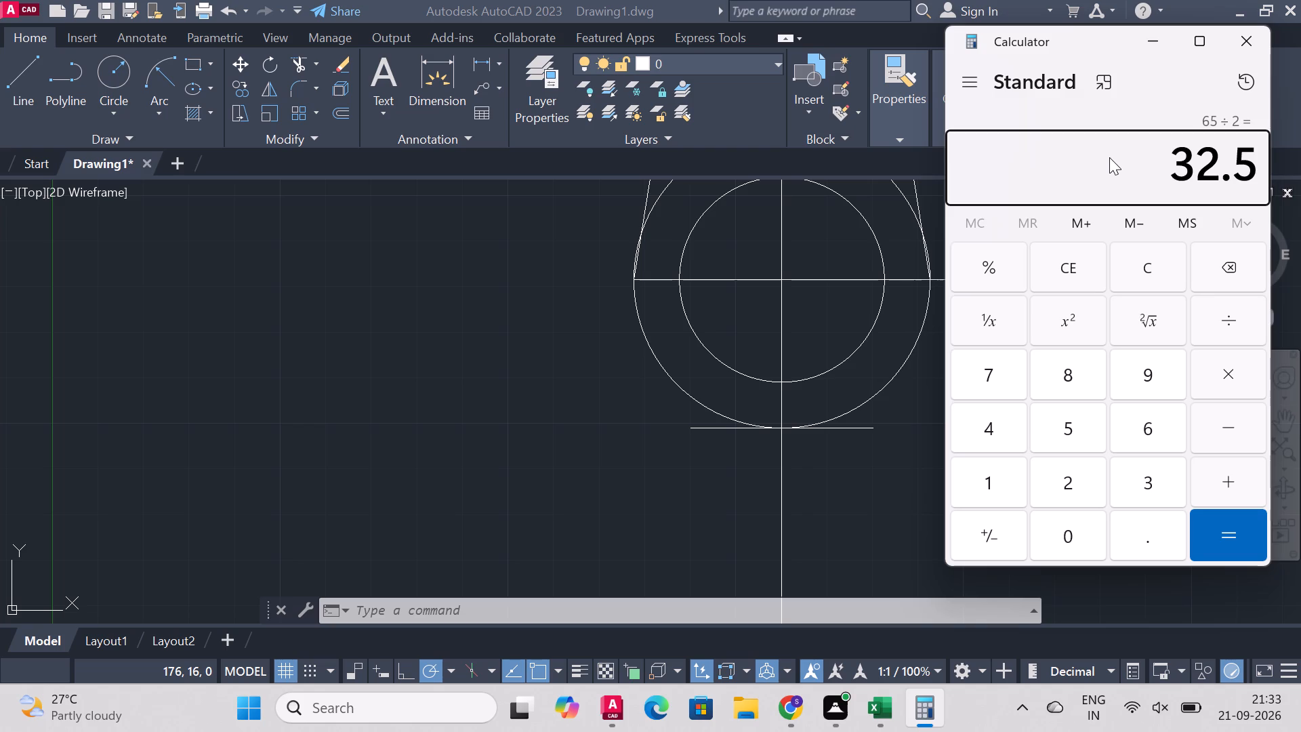
key("shift+plus")
type("62")
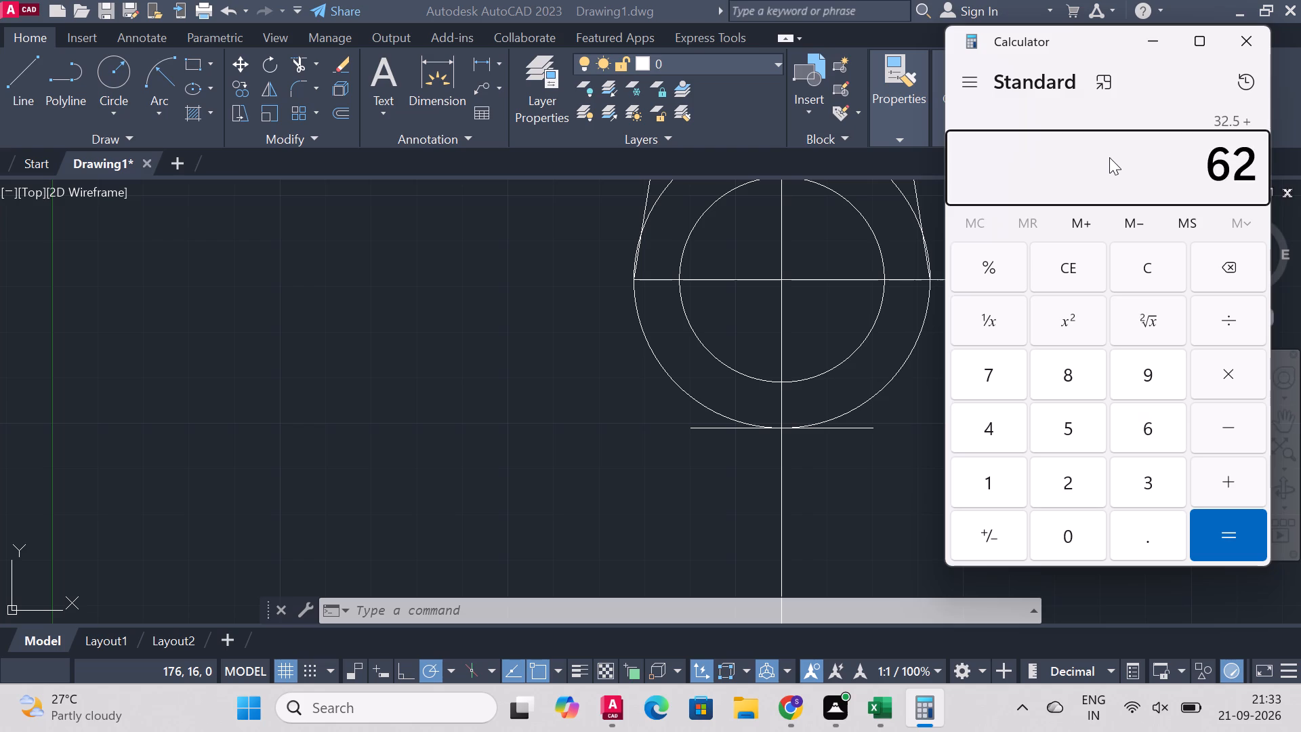
type(".5")
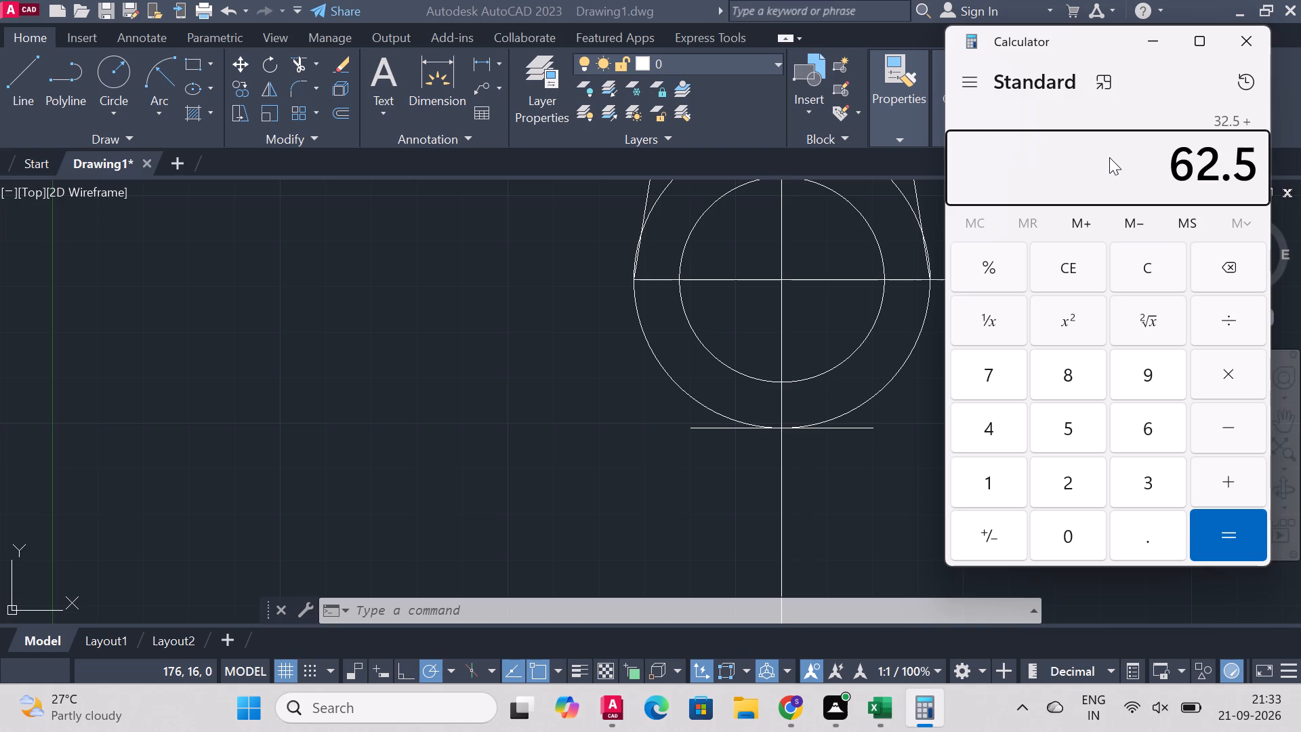
key("Return")
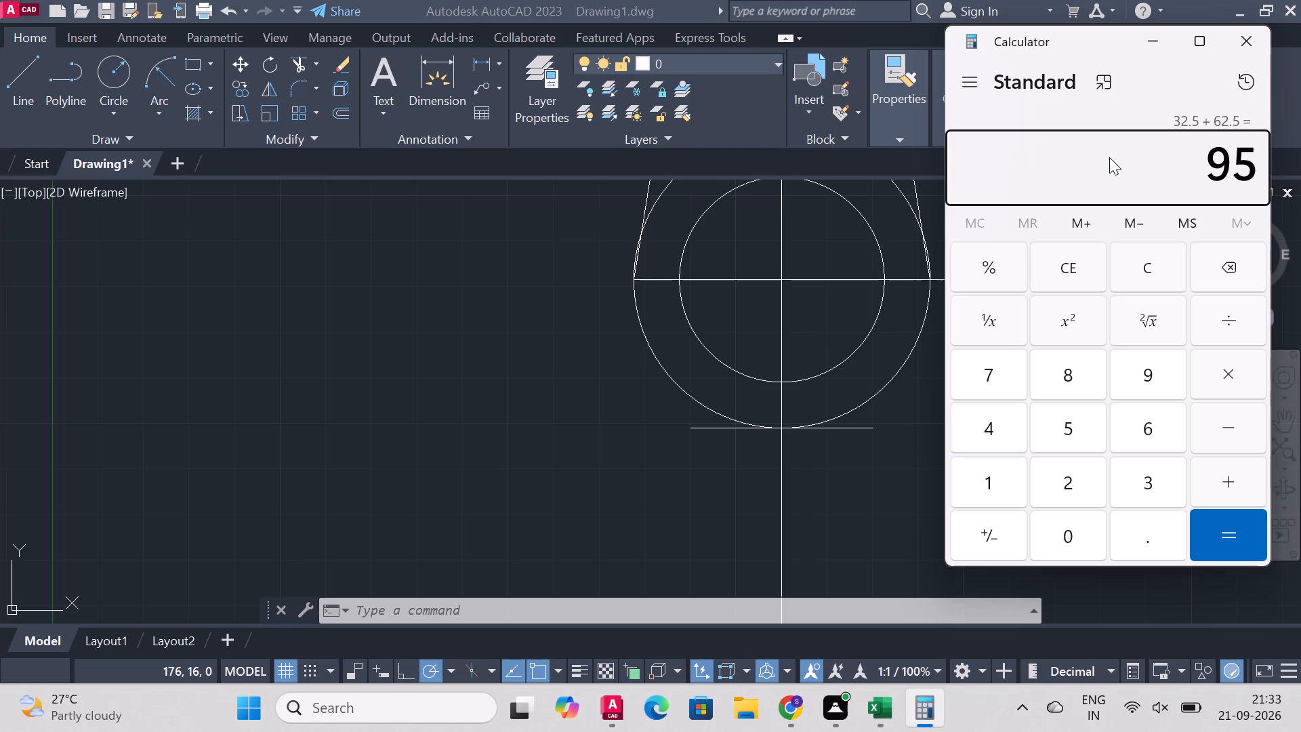
key("Return")
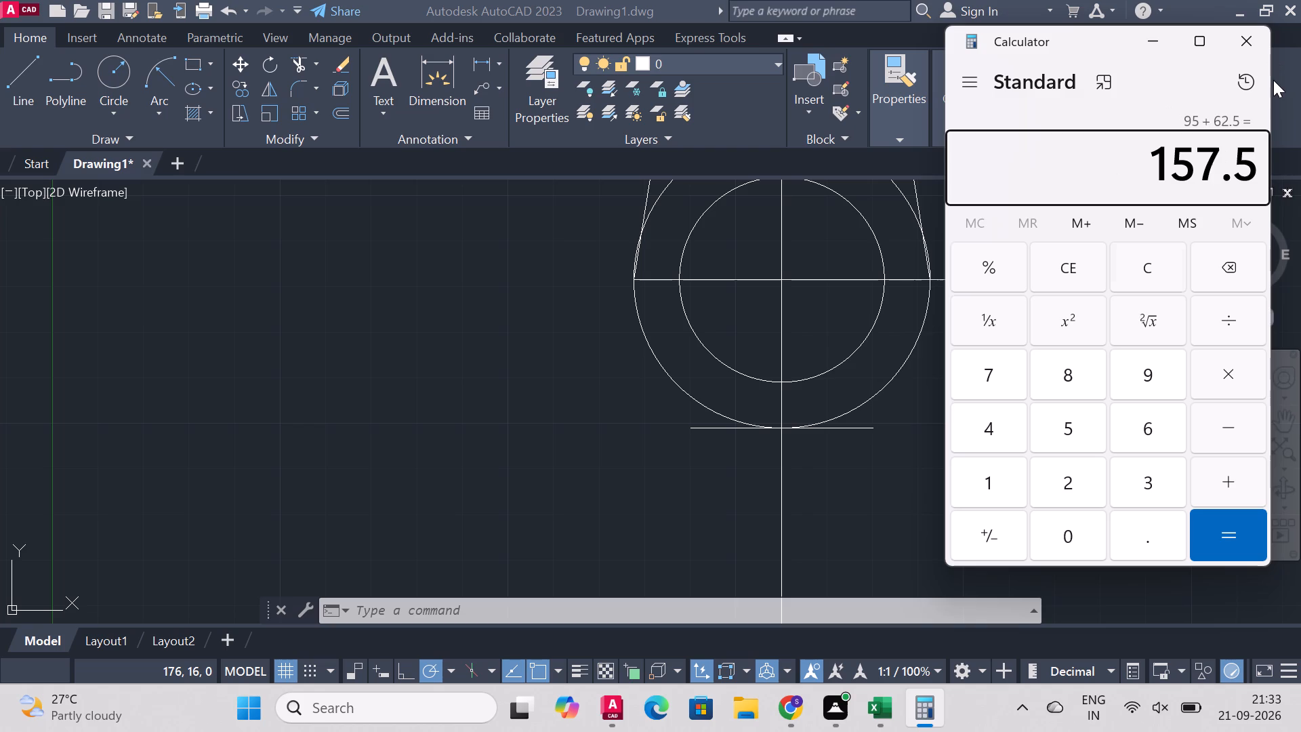
key("Escape")
left_click(1159, 38)
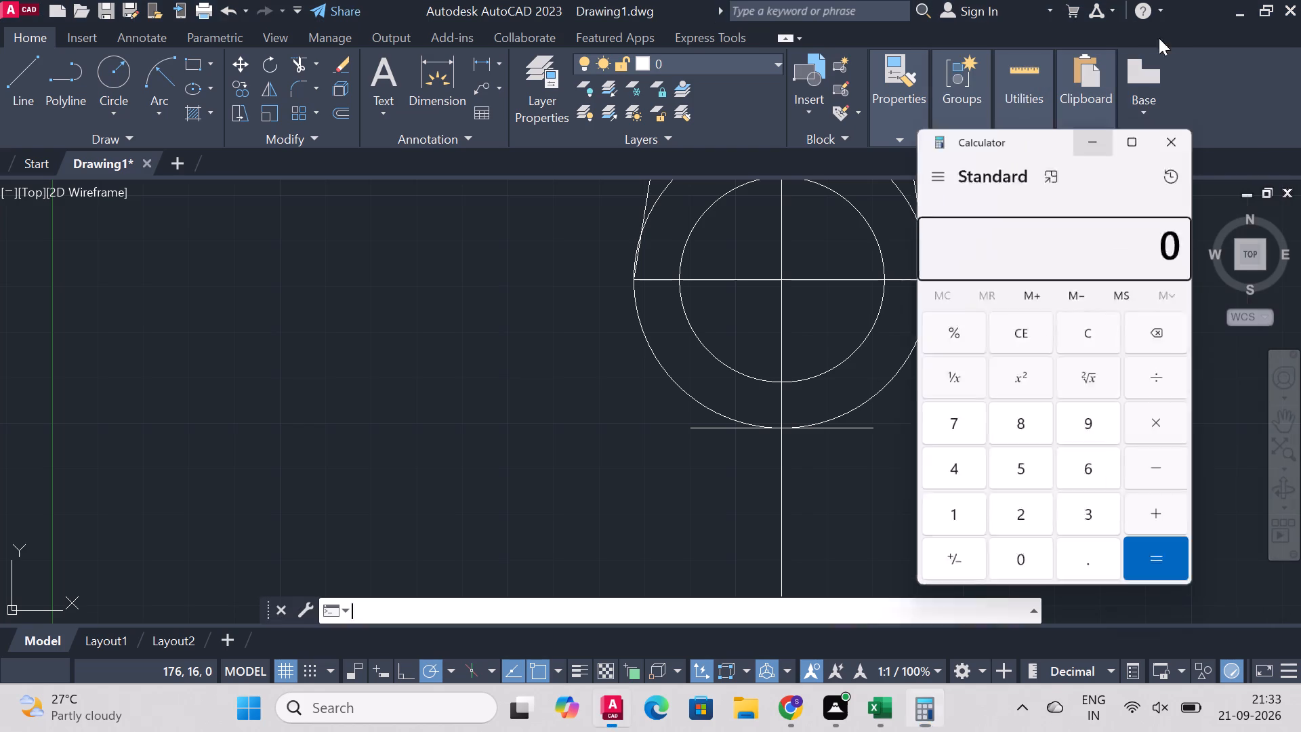
Draw connected lines from the left end of the tangent line: 10 units down, 40 right, and up to the outer circle.
left_click(17, 65)
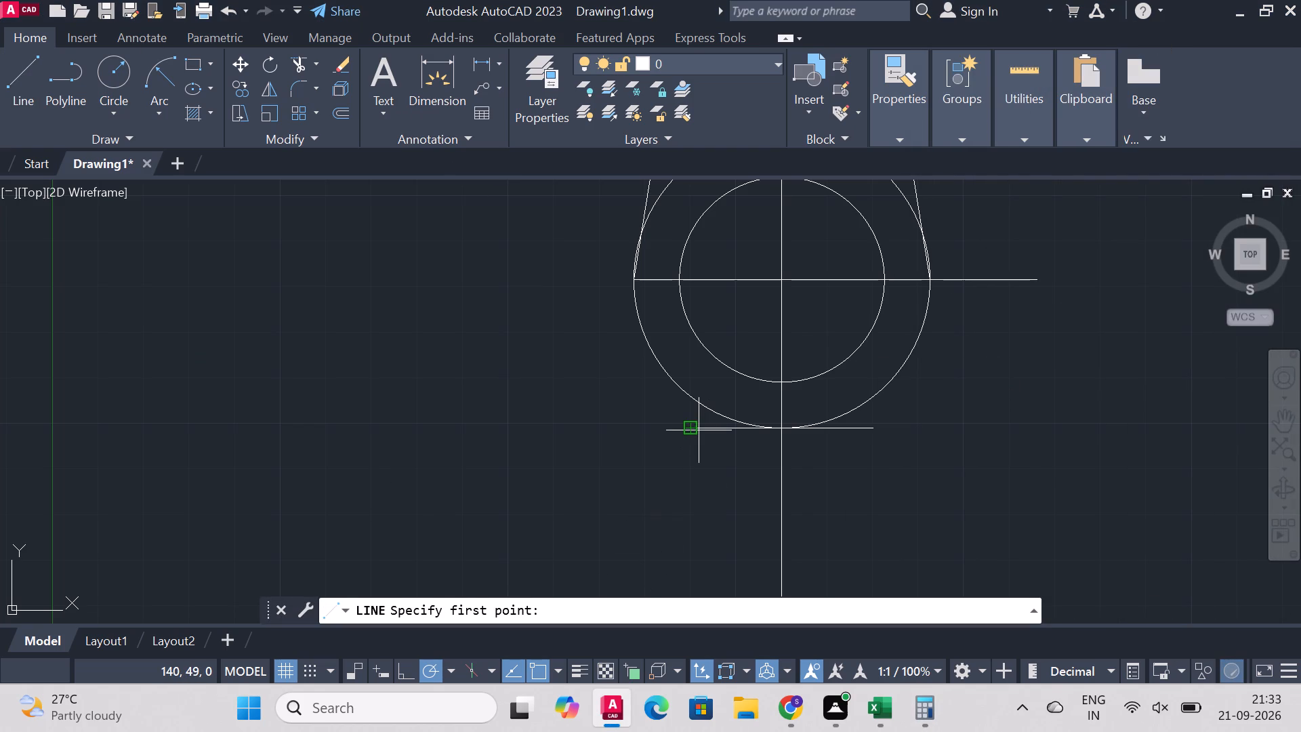
left_click(695, 430)
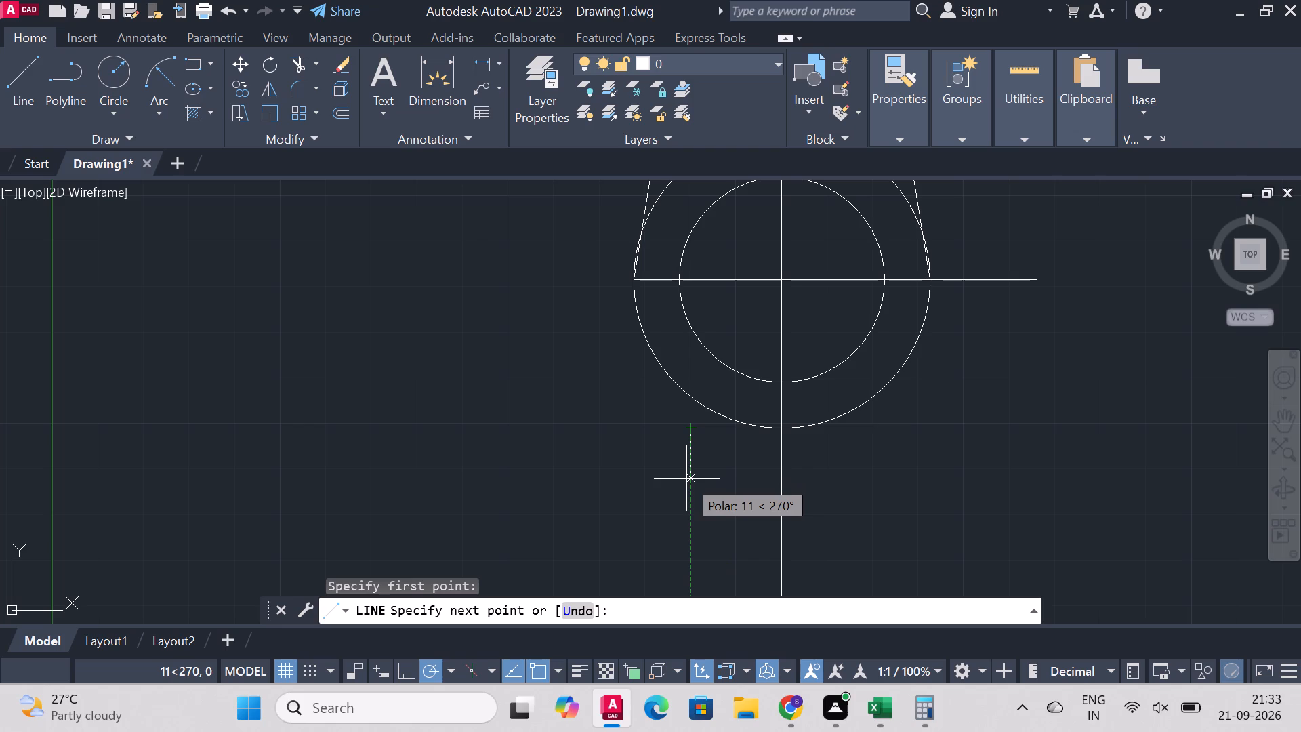
type("10")
key("Return")
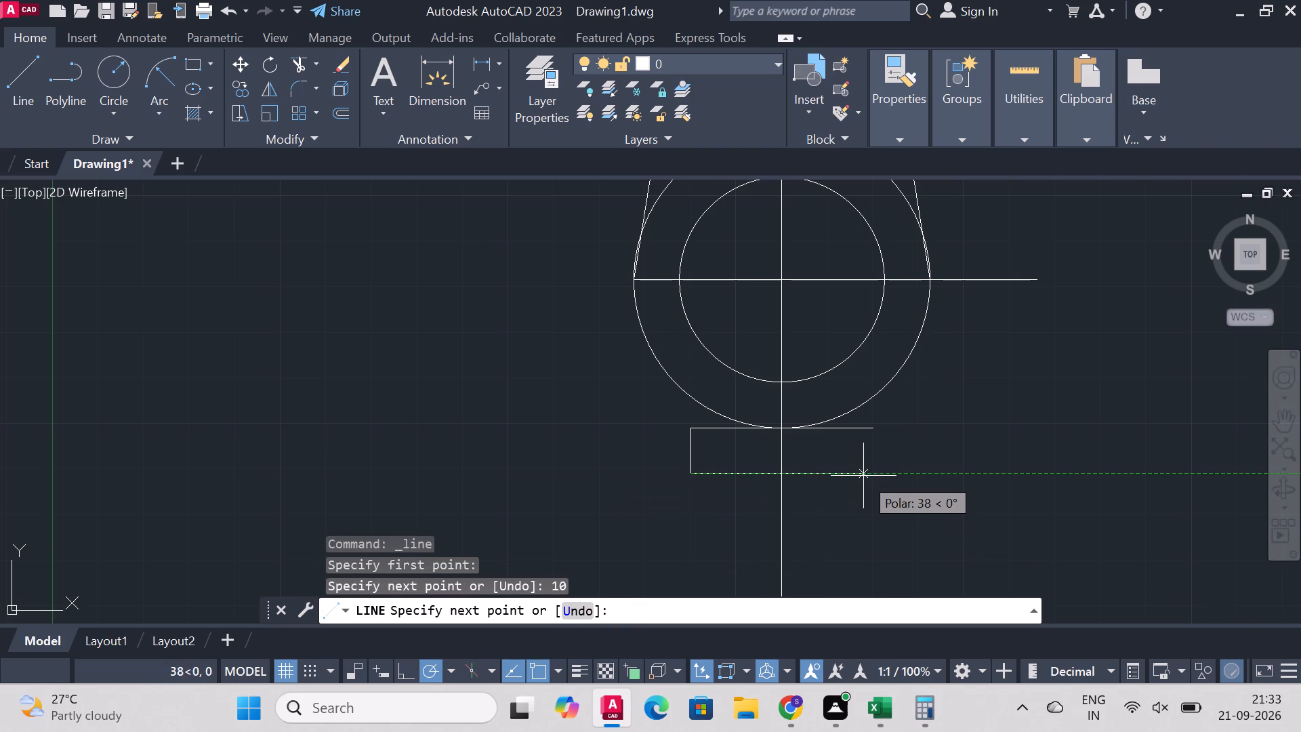
key("4")
key("0")
key("Return")
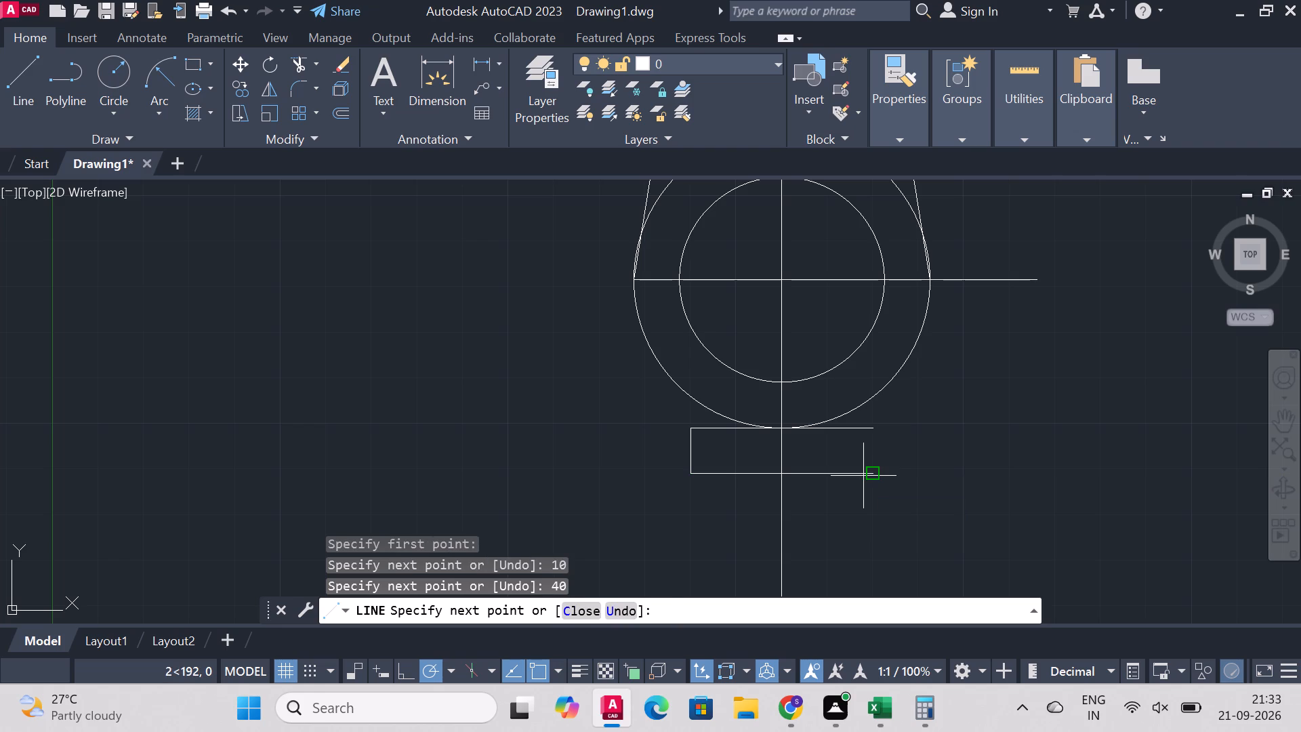
left_click(876, 392)
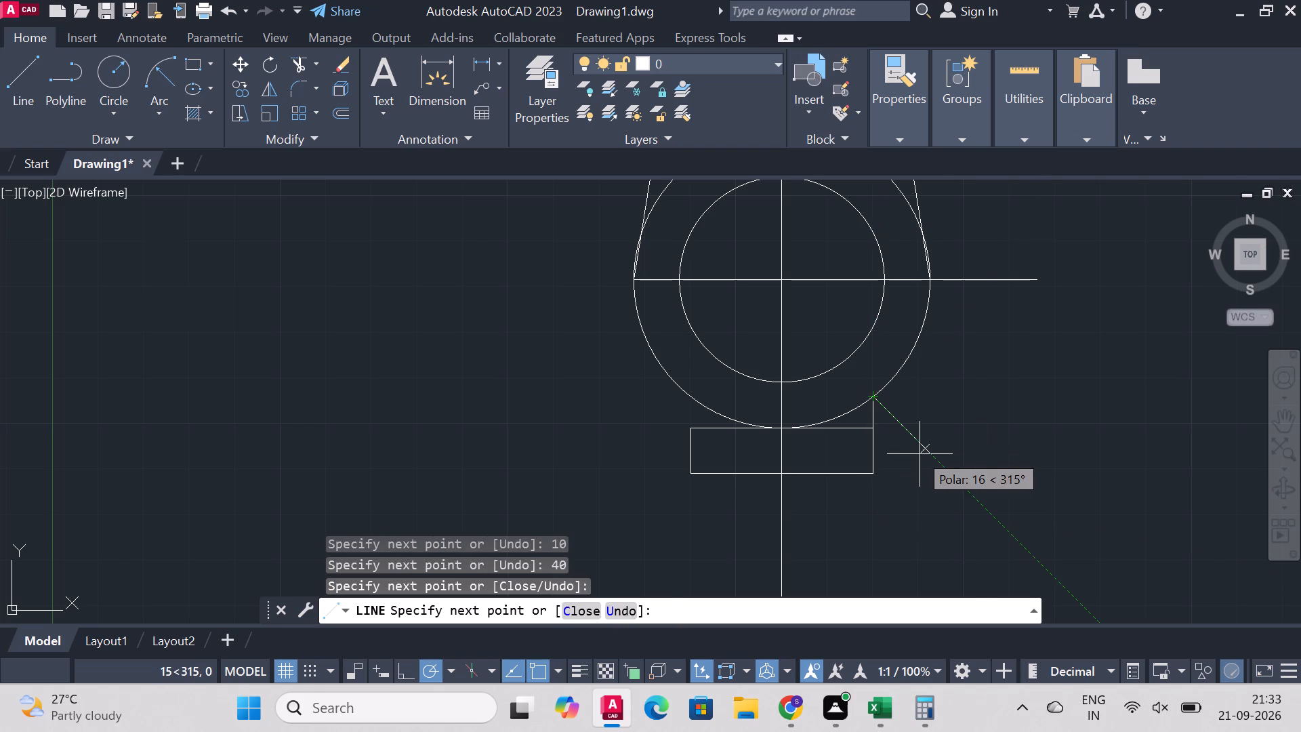
right_click(920, 454)
left_click(1015, 194)
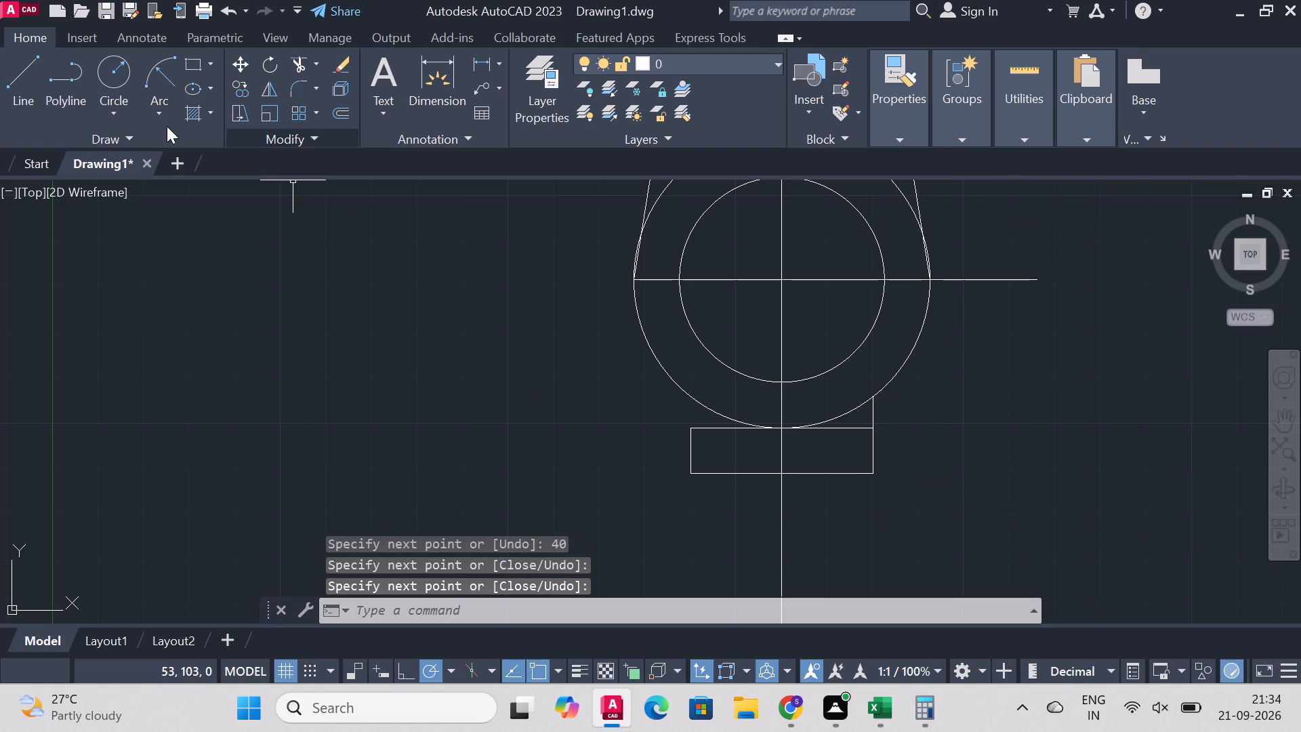
Draw a vertical line from the small rectangle's upper-left corner up to the outer circle.
left_click(4, 74)
scroll(671, 420, "up", 2)
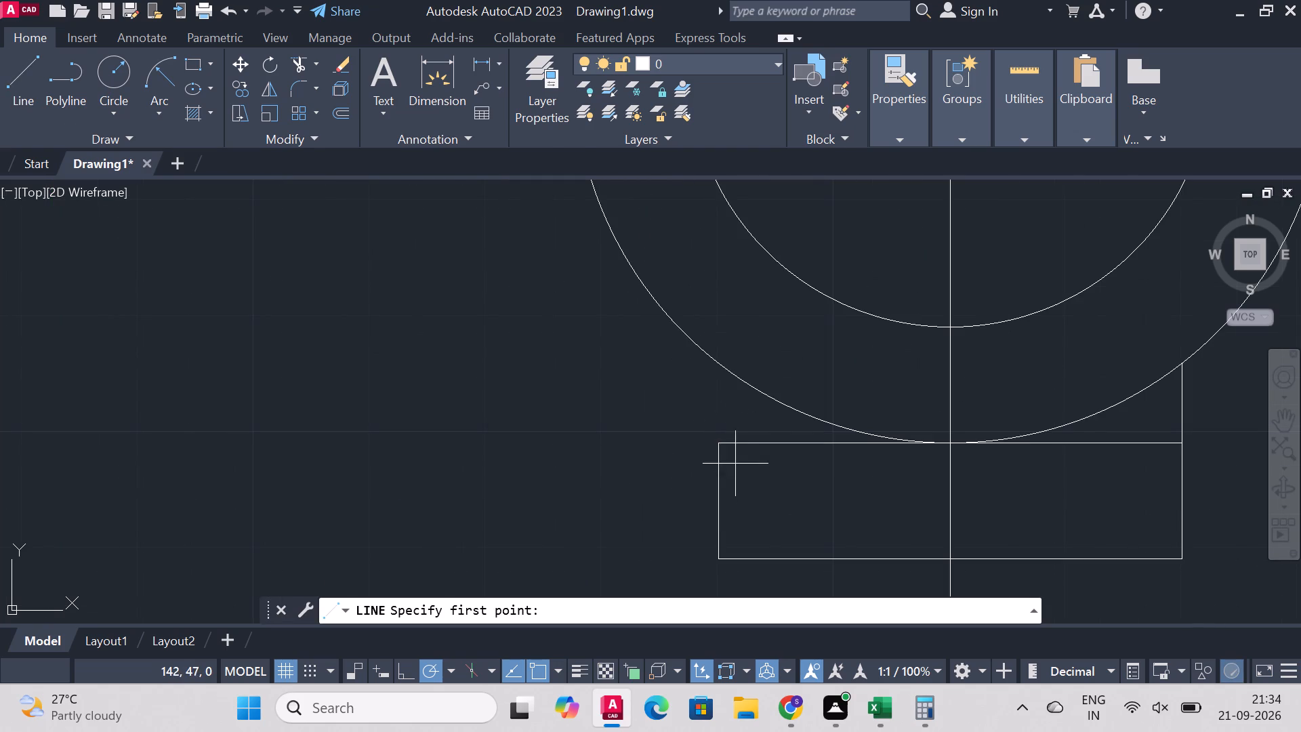
left_click(718, 443)
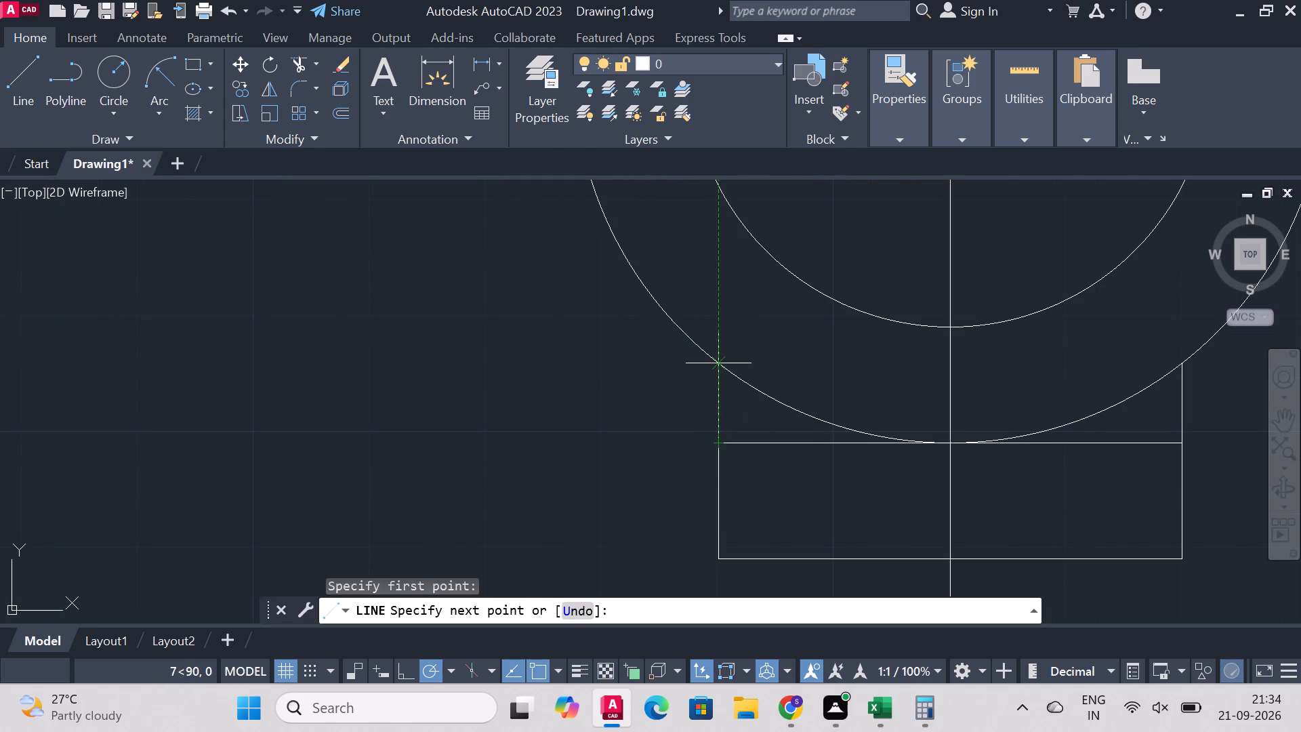
left_click(717, 364)
right_click(717, 364)
left_click(777, 375)
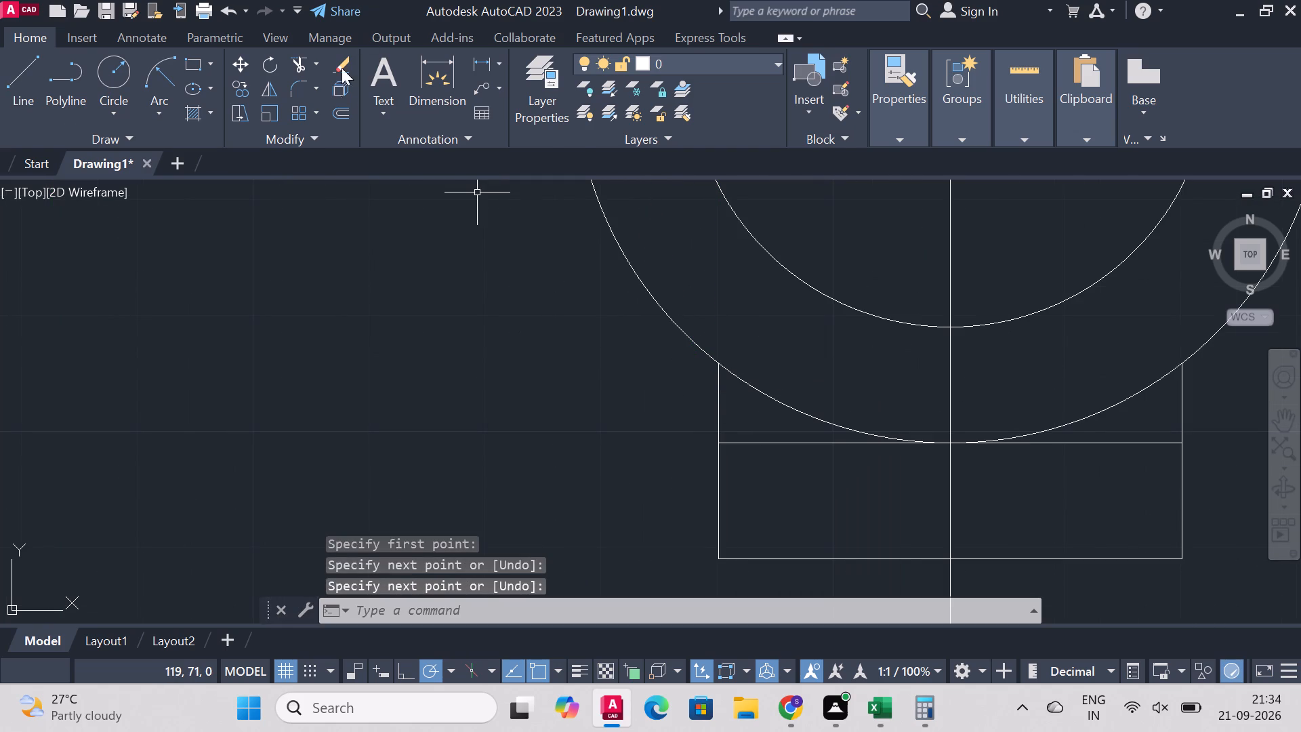
Trim away both halves of the horizontal tangent line beneath the outer circle.
left_click(298, 65)
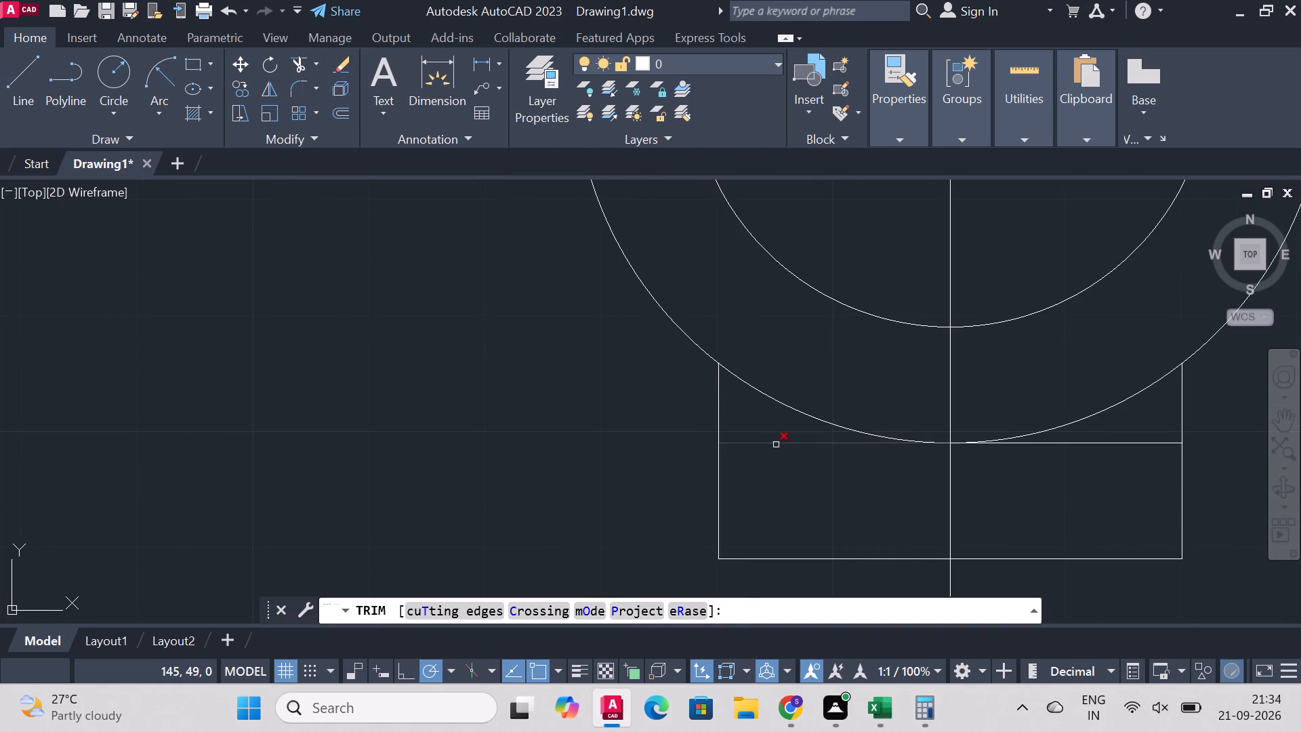
left_click(776, 445)
left_click(1138, 441)
scroll(1026, 460, "down", 3)
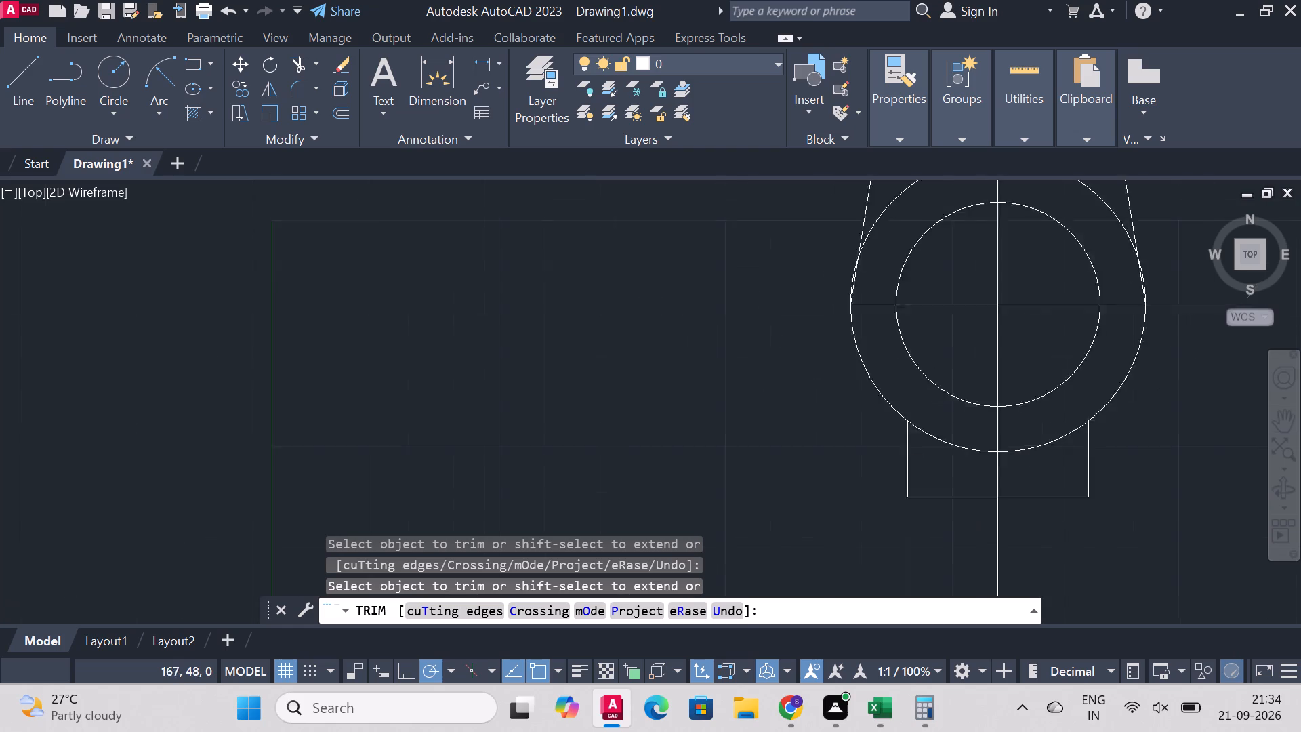
scroll(1033, 453, "down", 1)
scroll(1118, 529, "up", 2)
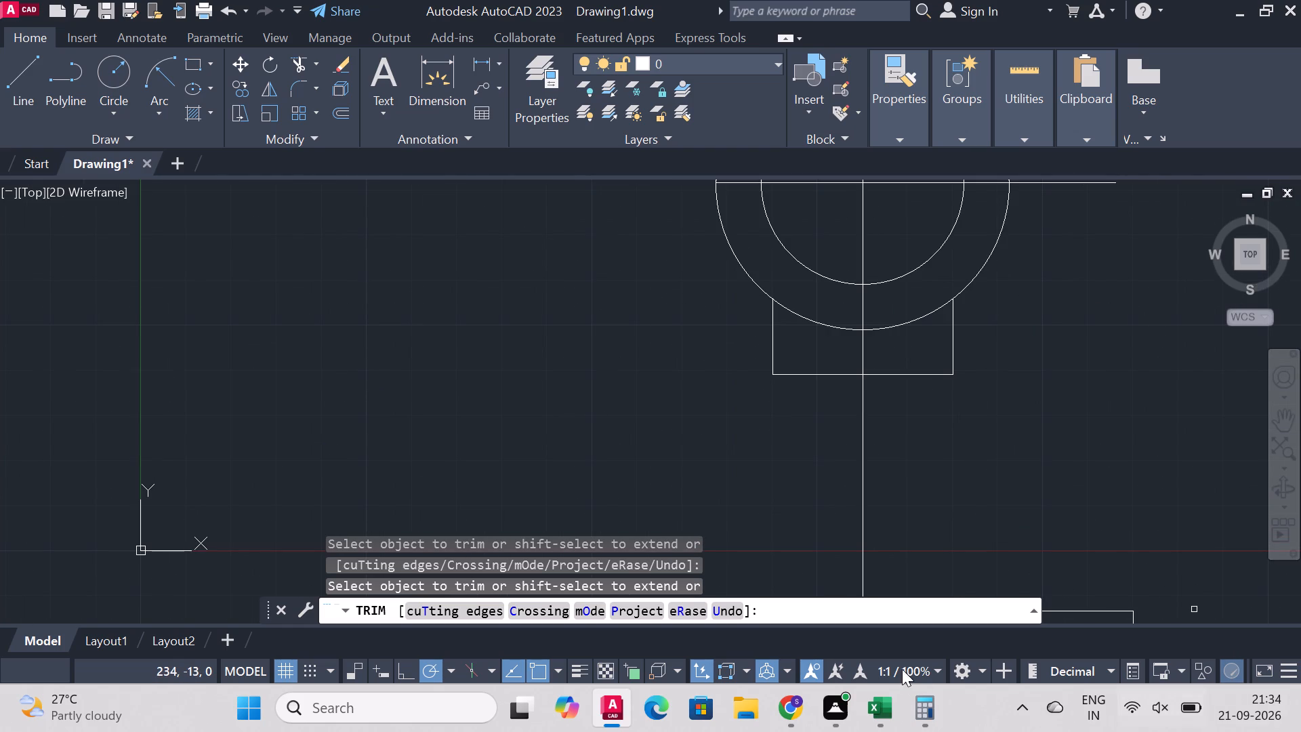
Switch to Calculator, compute 55 divided by 2, and return to the drawing.
left_click(907, 713)
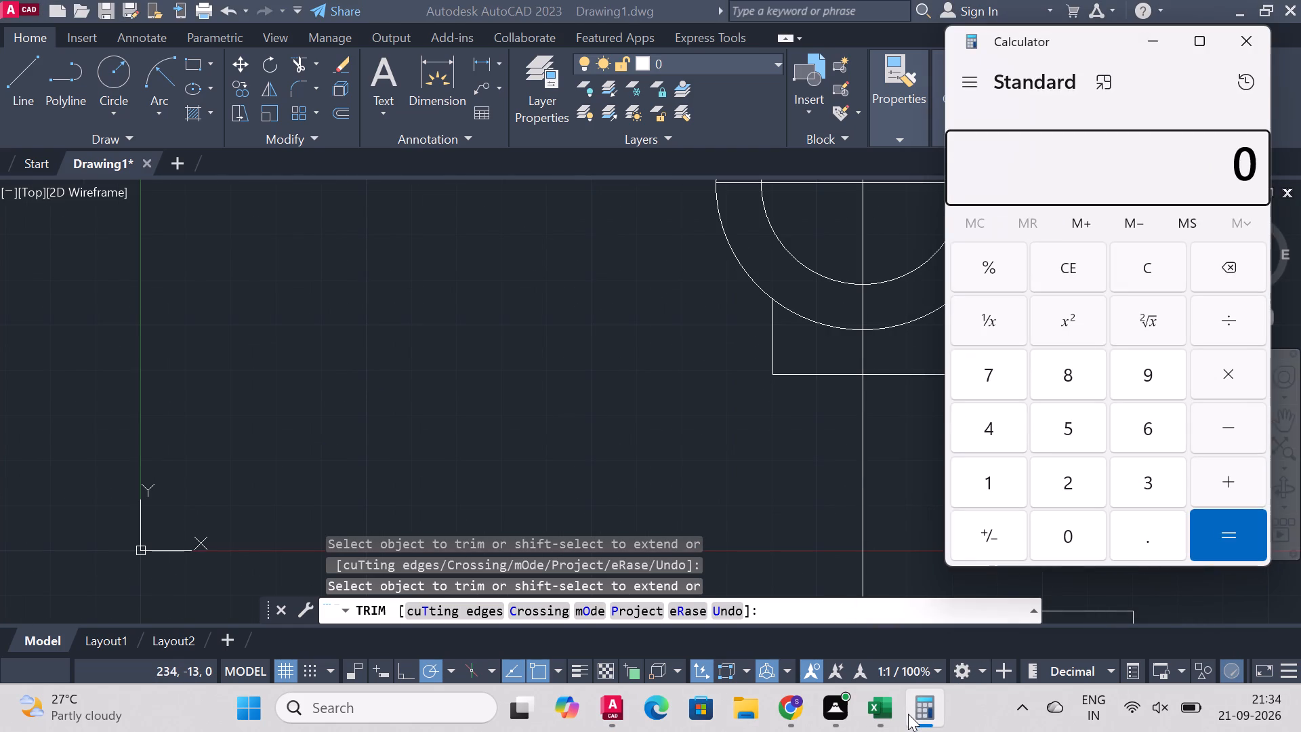
type("55")
type("/2")
key("Return")
scroll(909, 725, "down", 1)
left_click(1134, 40)
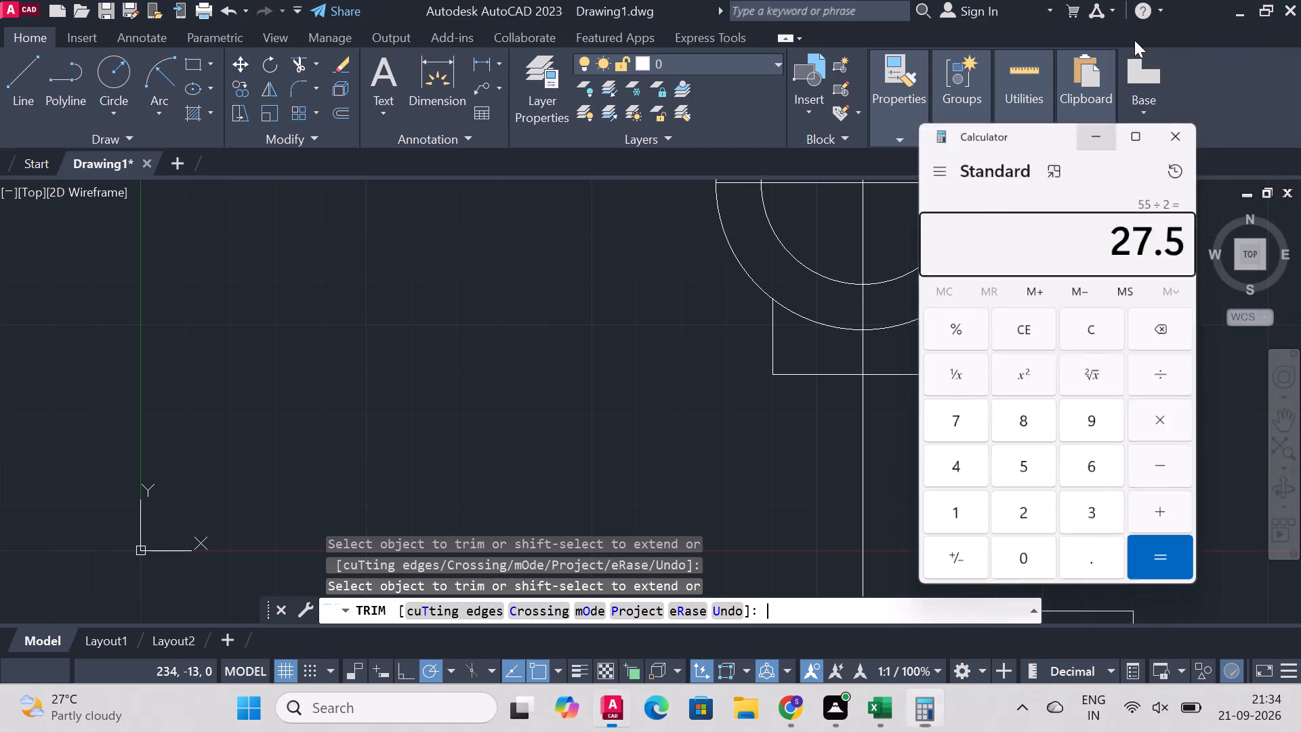
Draw a 27.5-unit horizontal line to the right from the centreline's intersection with the small rectangle's bottom edge.
left_click(35, 71)
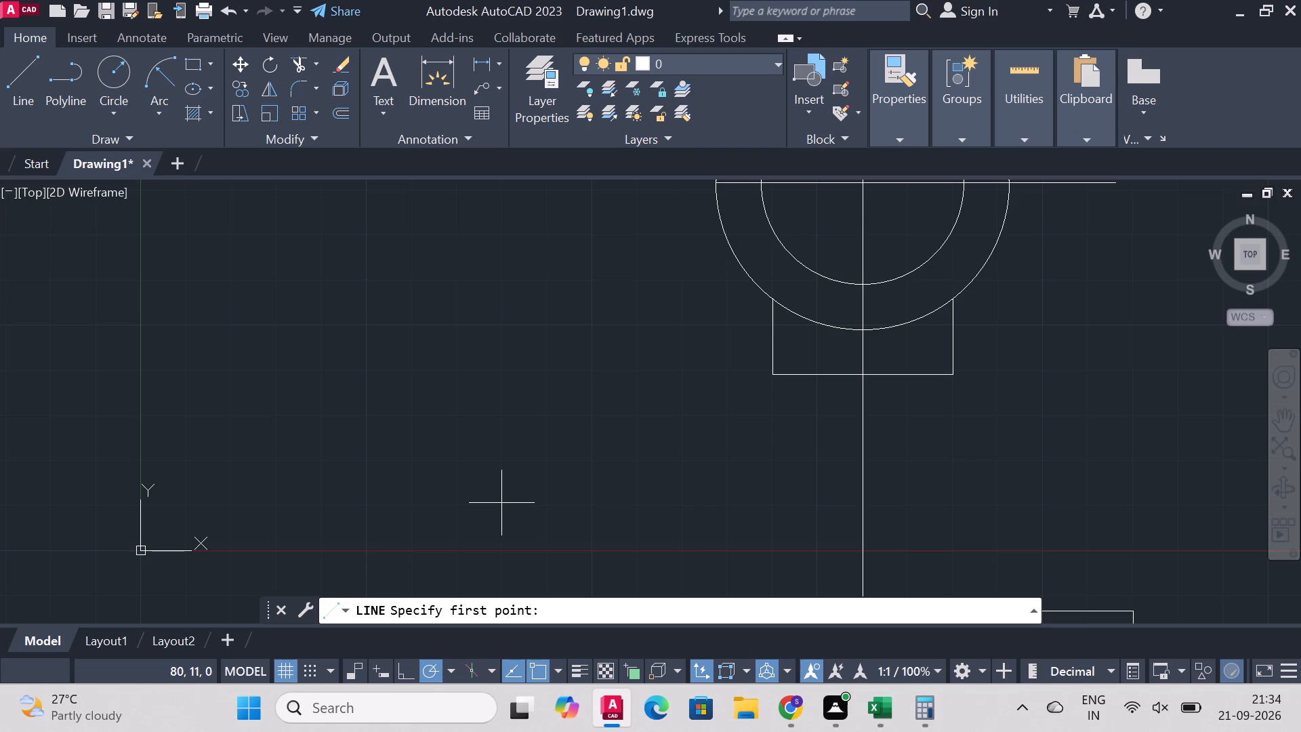
left_click(867, 377)
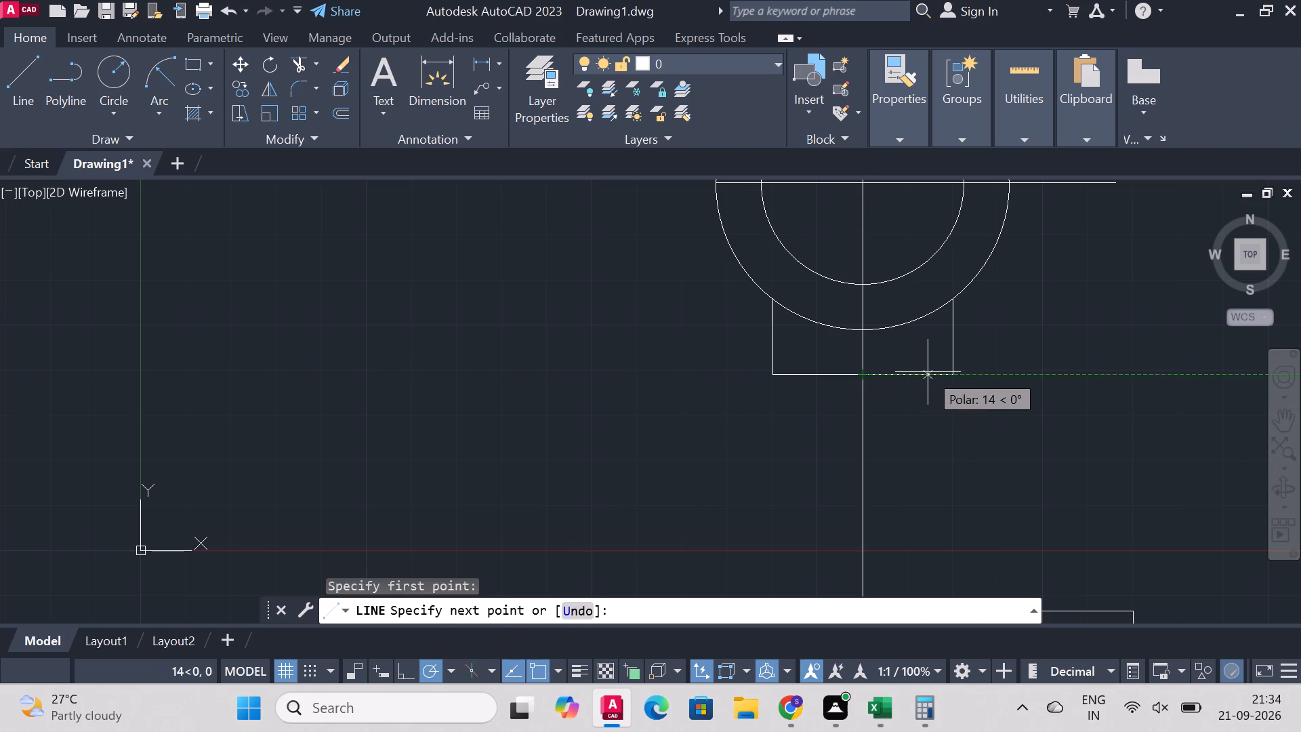
type("27.5")
key("Return")
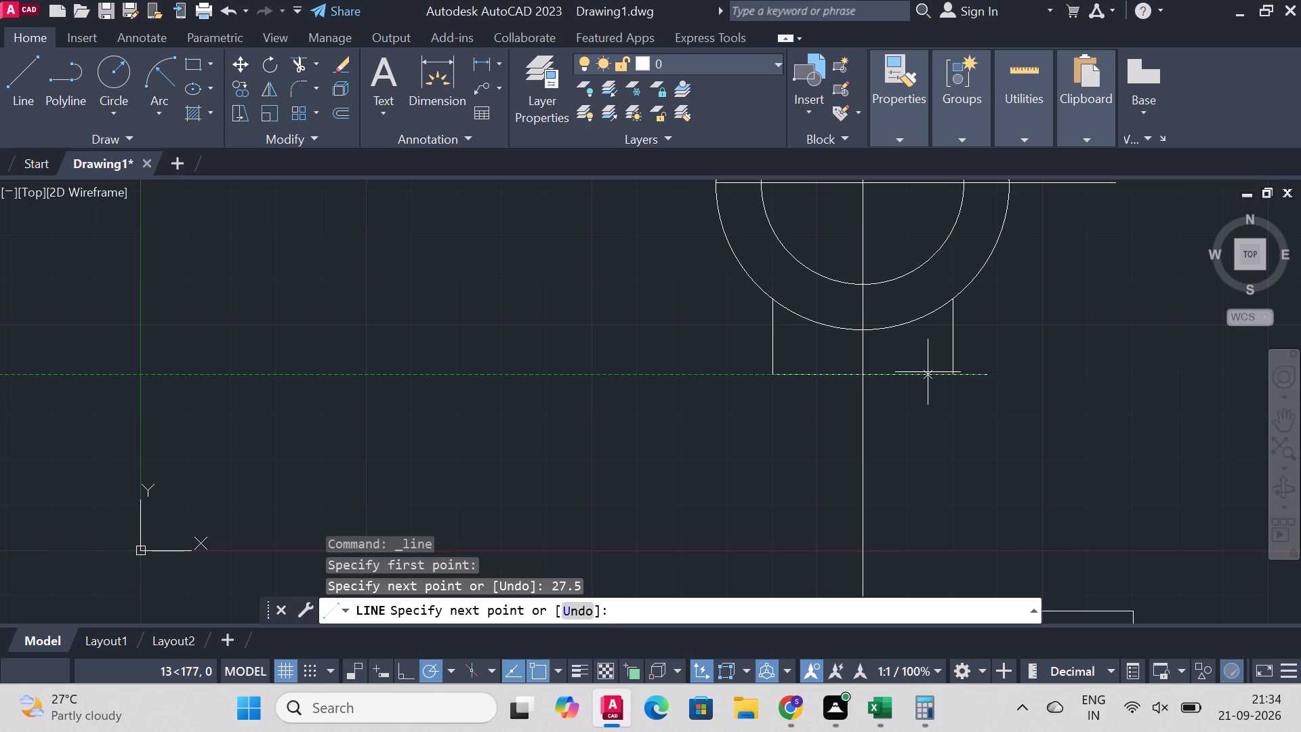
right_click(1069, 386)
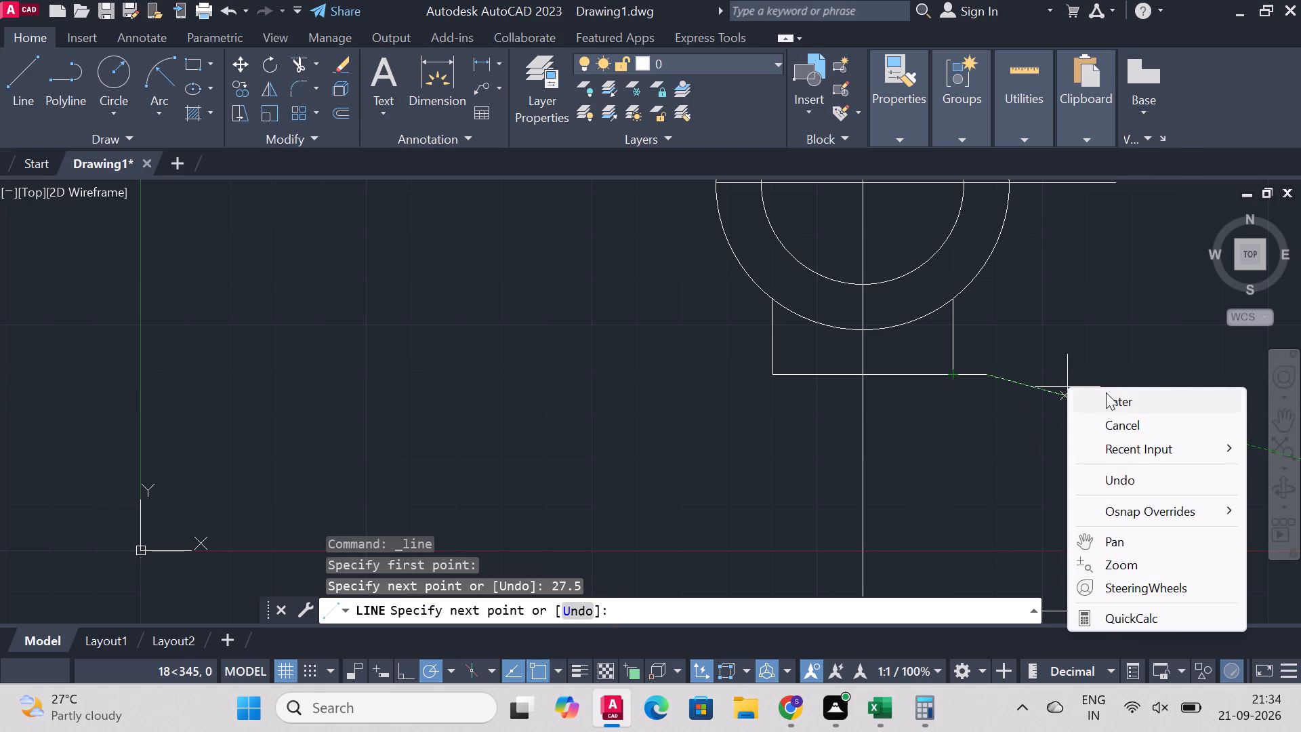
left_click(1106, 392)
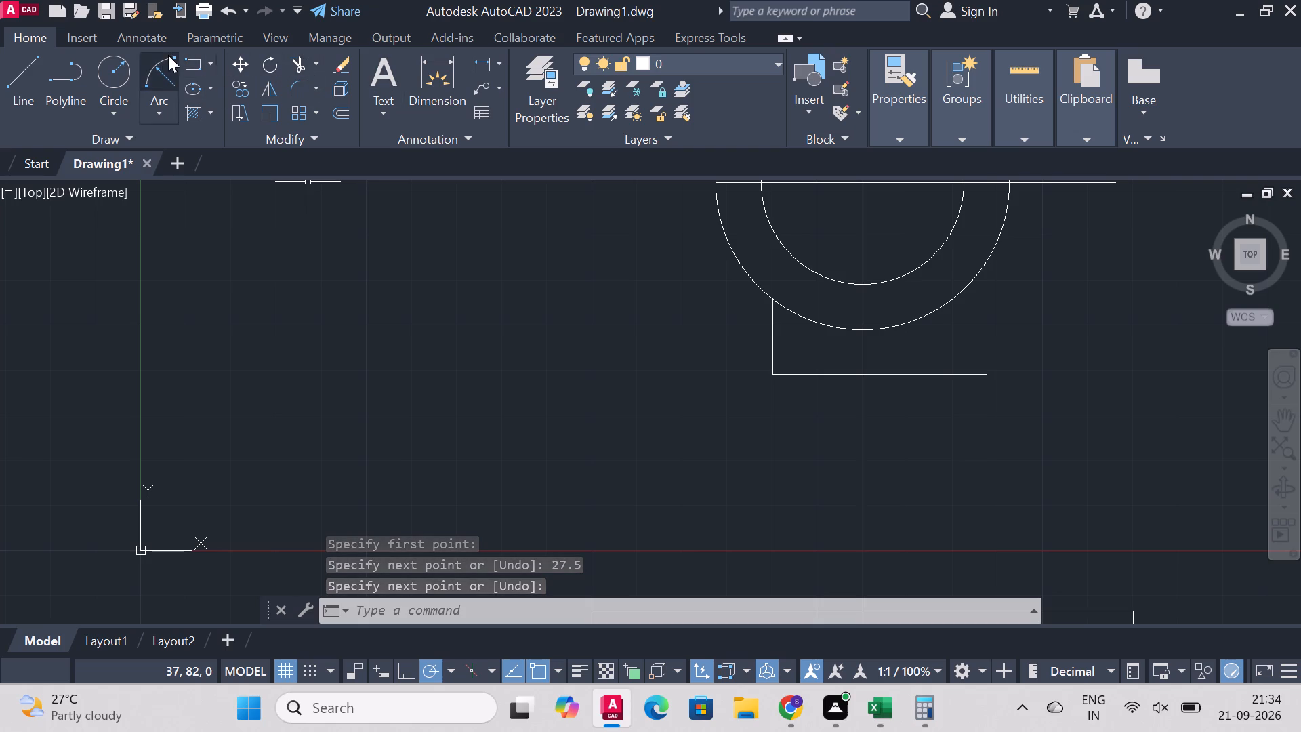
Draw a 27.5-unit horizontal line to the left from the centreline's intersection with the small rectangle's bottom edge.
left_click(11, 66)
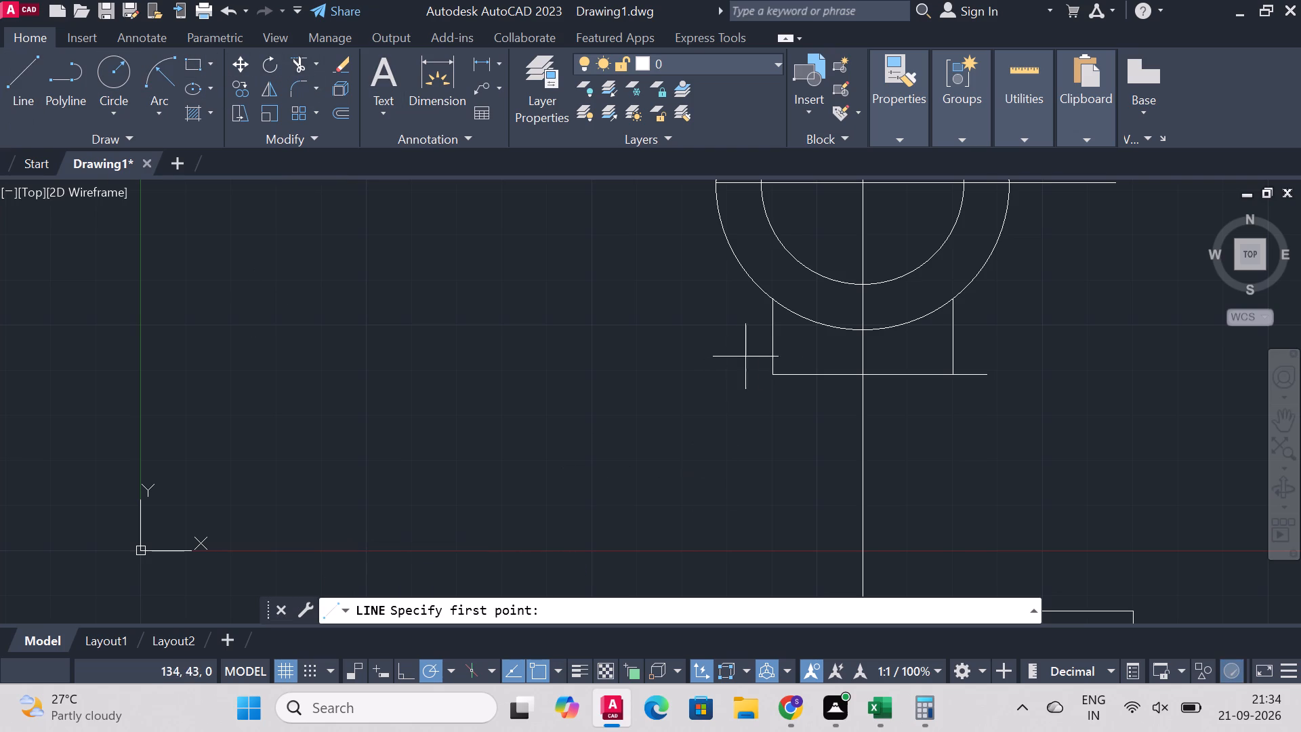
left_click(864, 380)
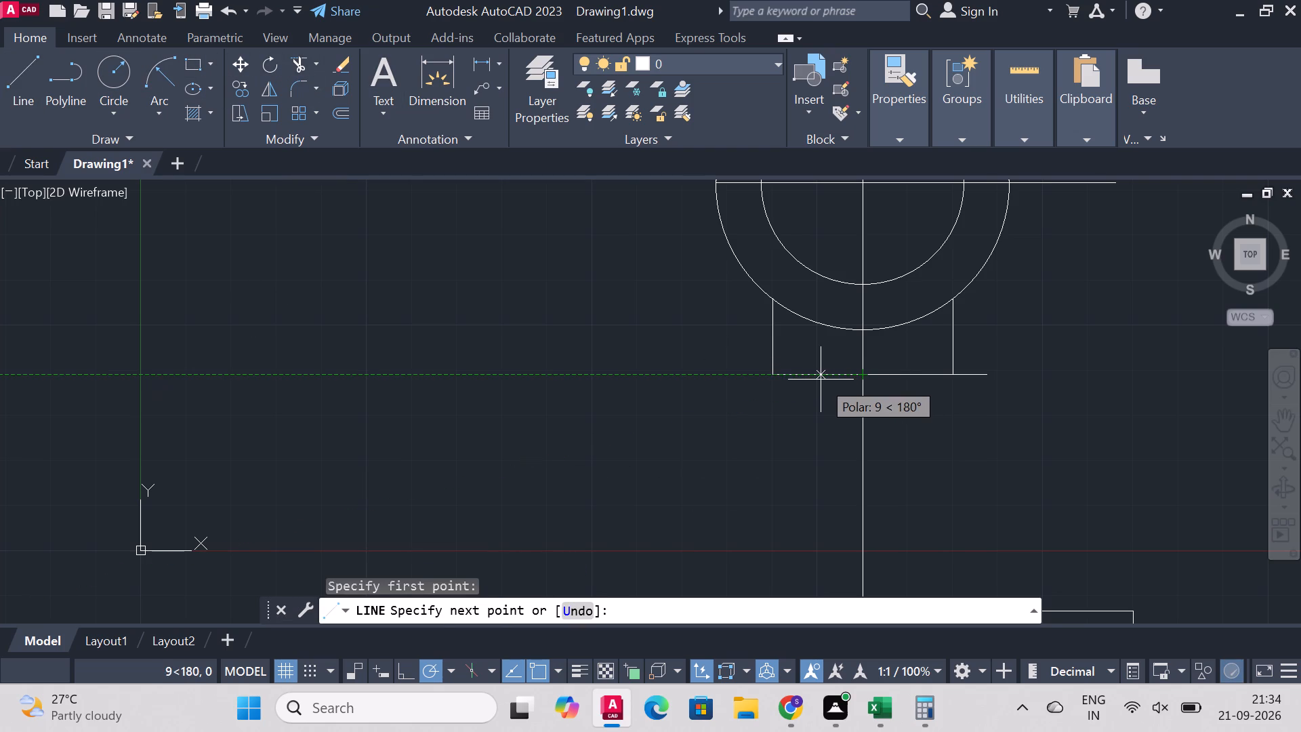
key("2")
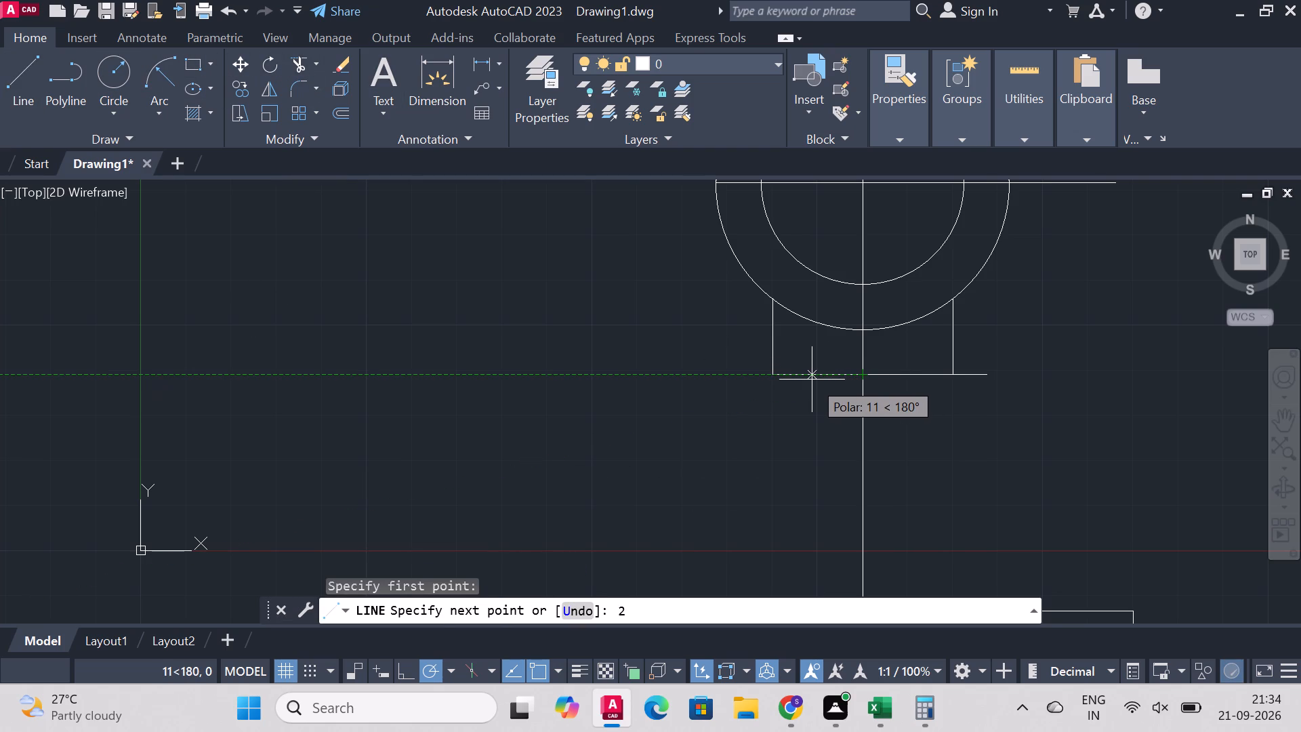
type("7.5")
key("Return")
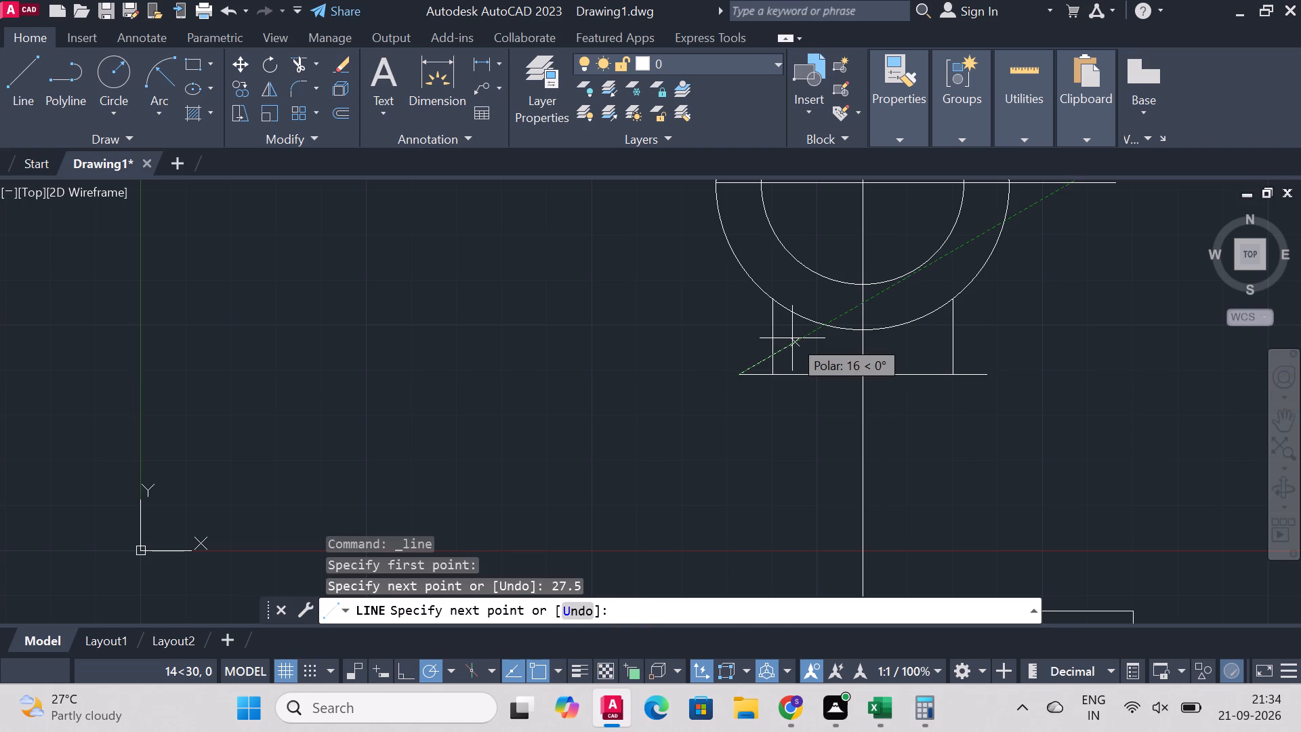
scroll(792, 338, "down", 2)
scroll(791, 375, "up", 1)
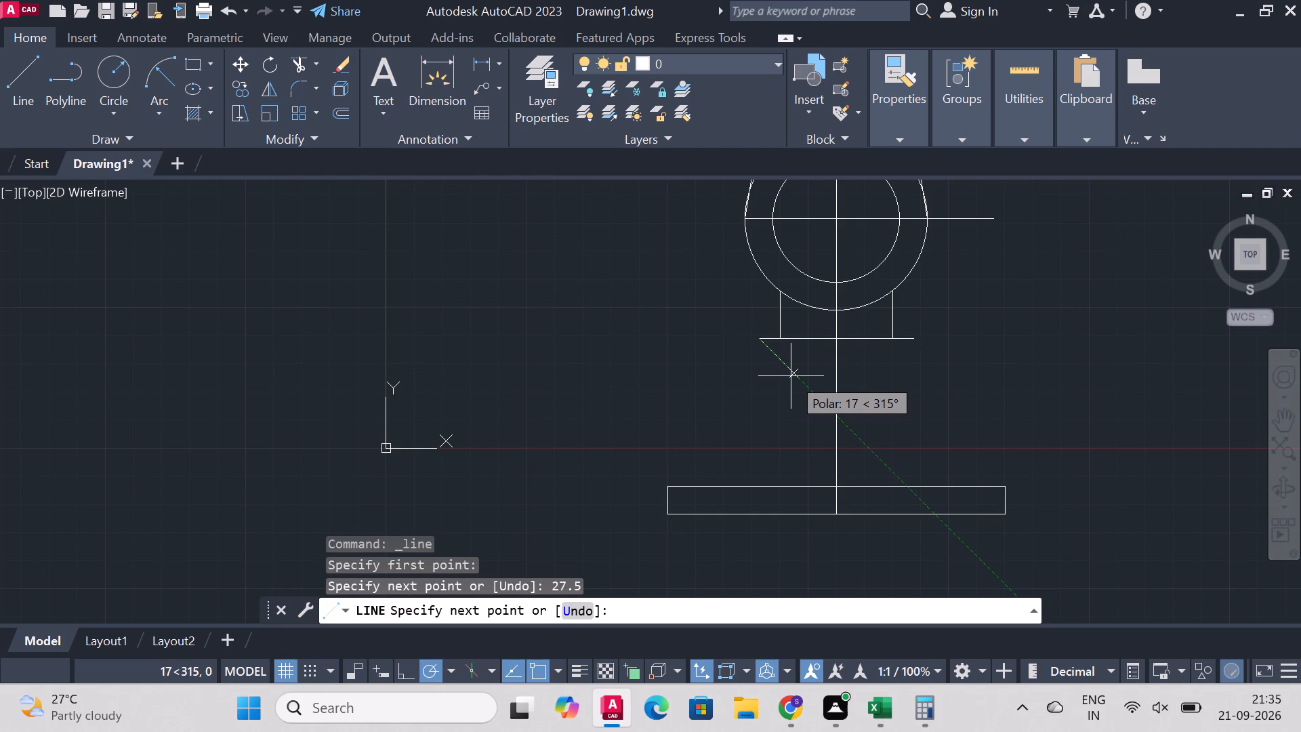
right_click(882, 336)
left_click(931, 351)
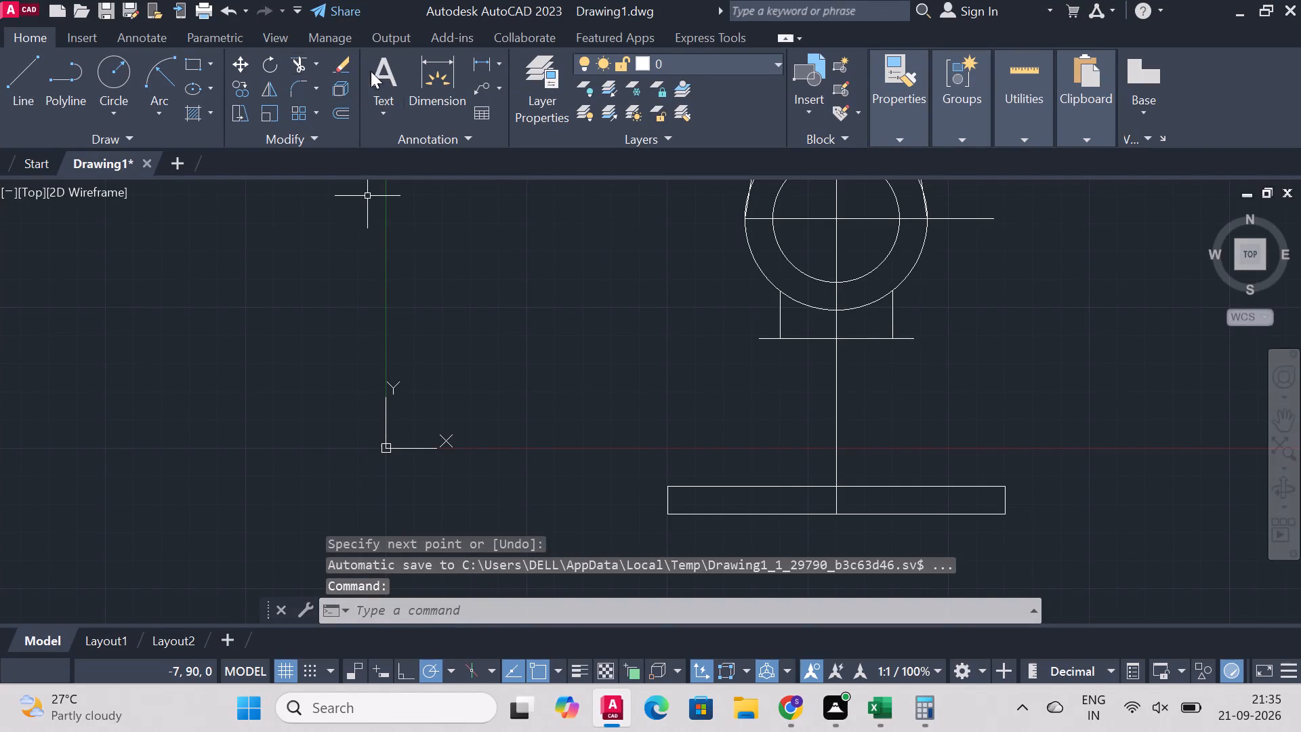
Trim the overlapping horizontal segments on both sides of the centreline between the small rectangle's vertical sides.
left_click(291, 64)
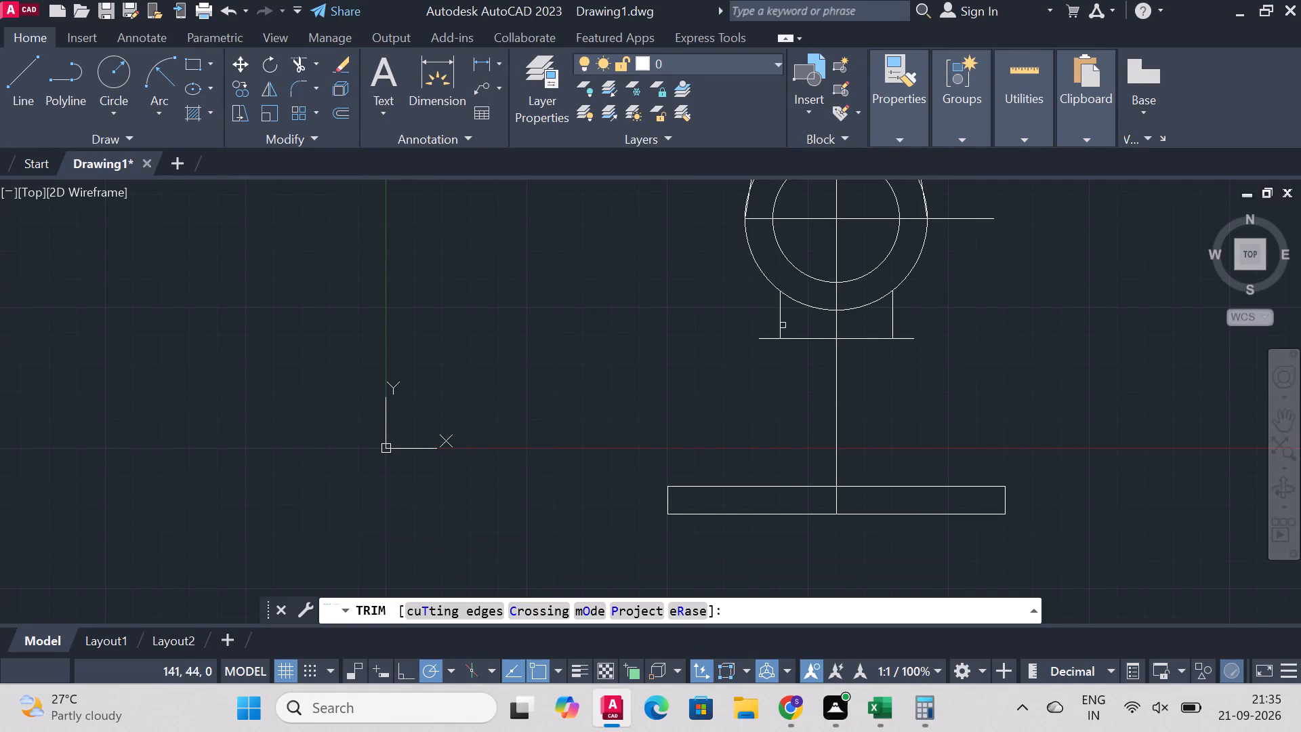
left_click(804, 338)
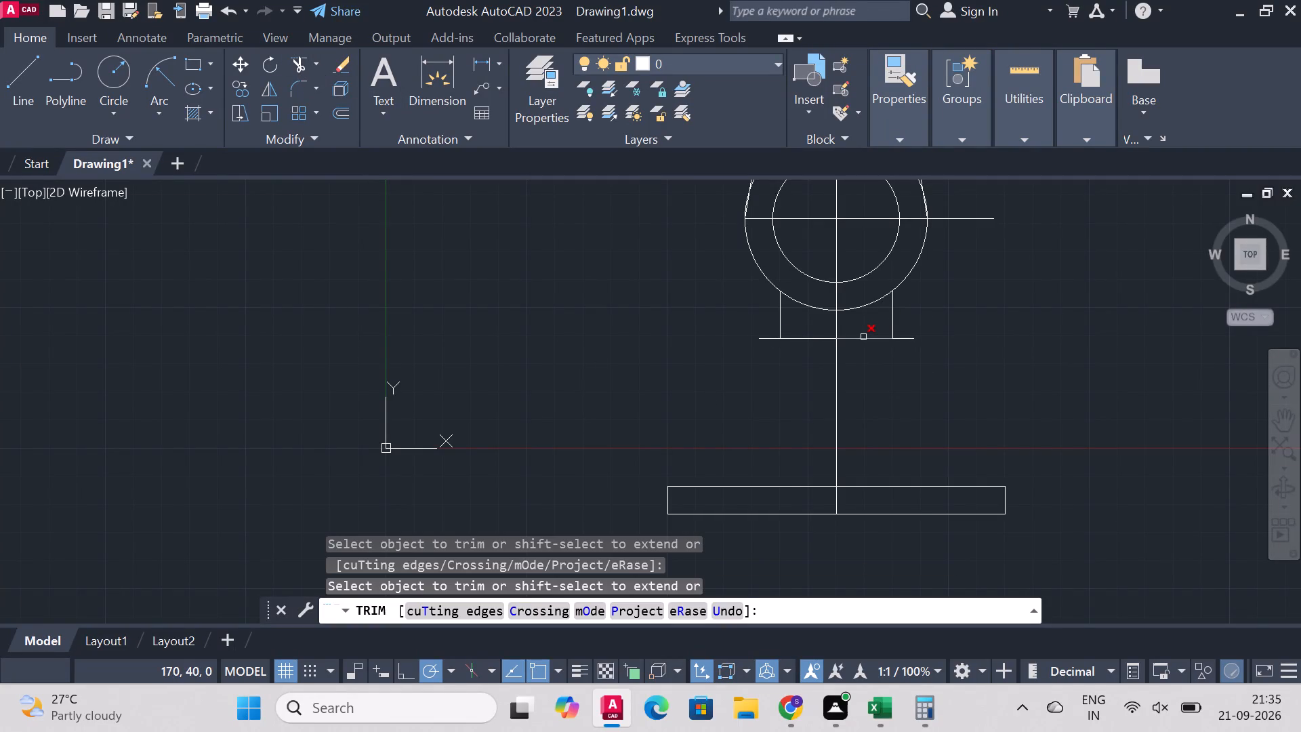
left_click(863, 337)
right_click(1028, 323)
left_click(1084, 328)
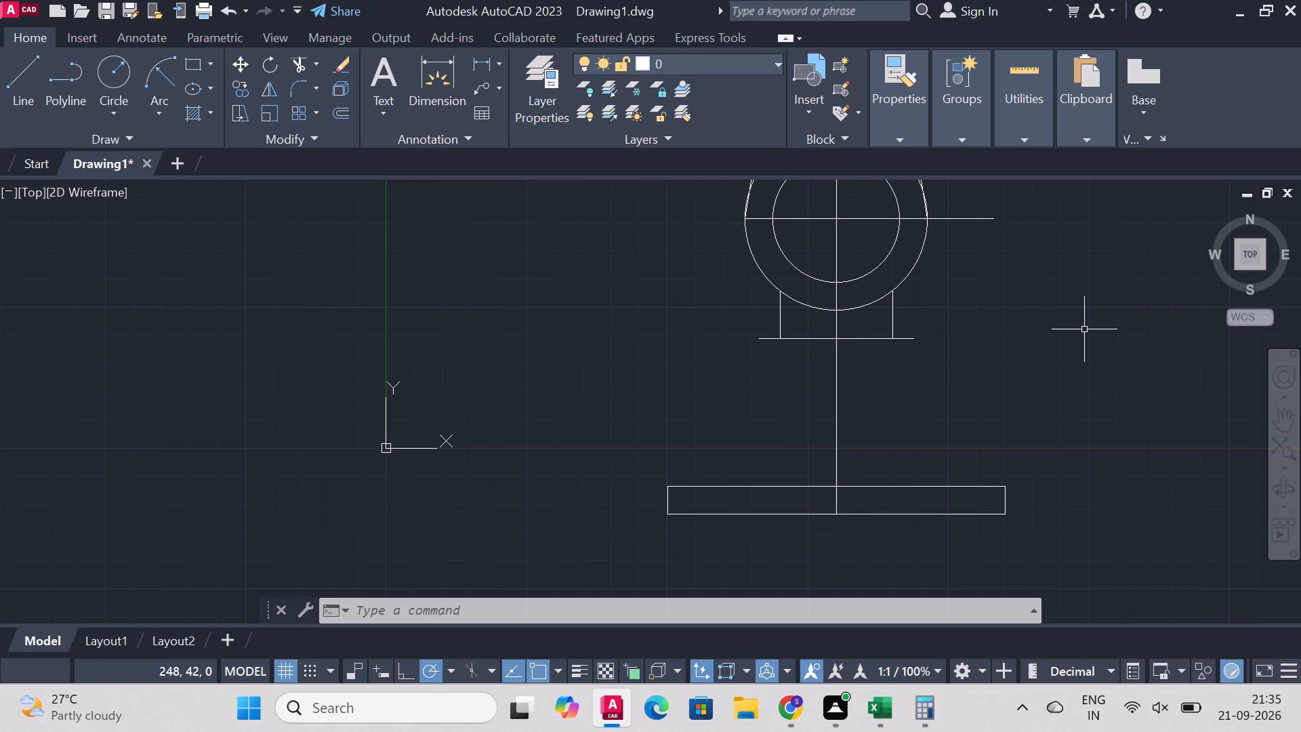
From the centreline on the base's top edge, draw a line 40 right, continuing diagonally outward to the base's bottom edge.
left_click(12, 73)
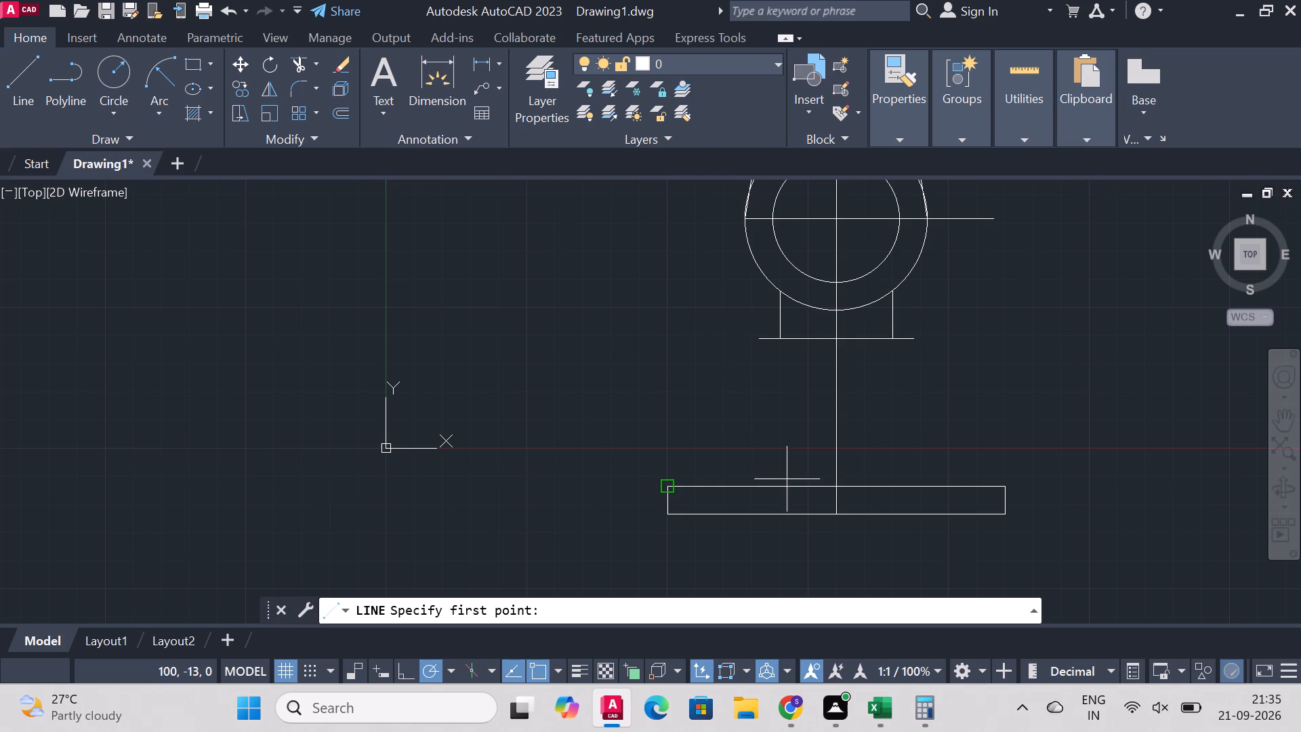
left_click(841, 487)
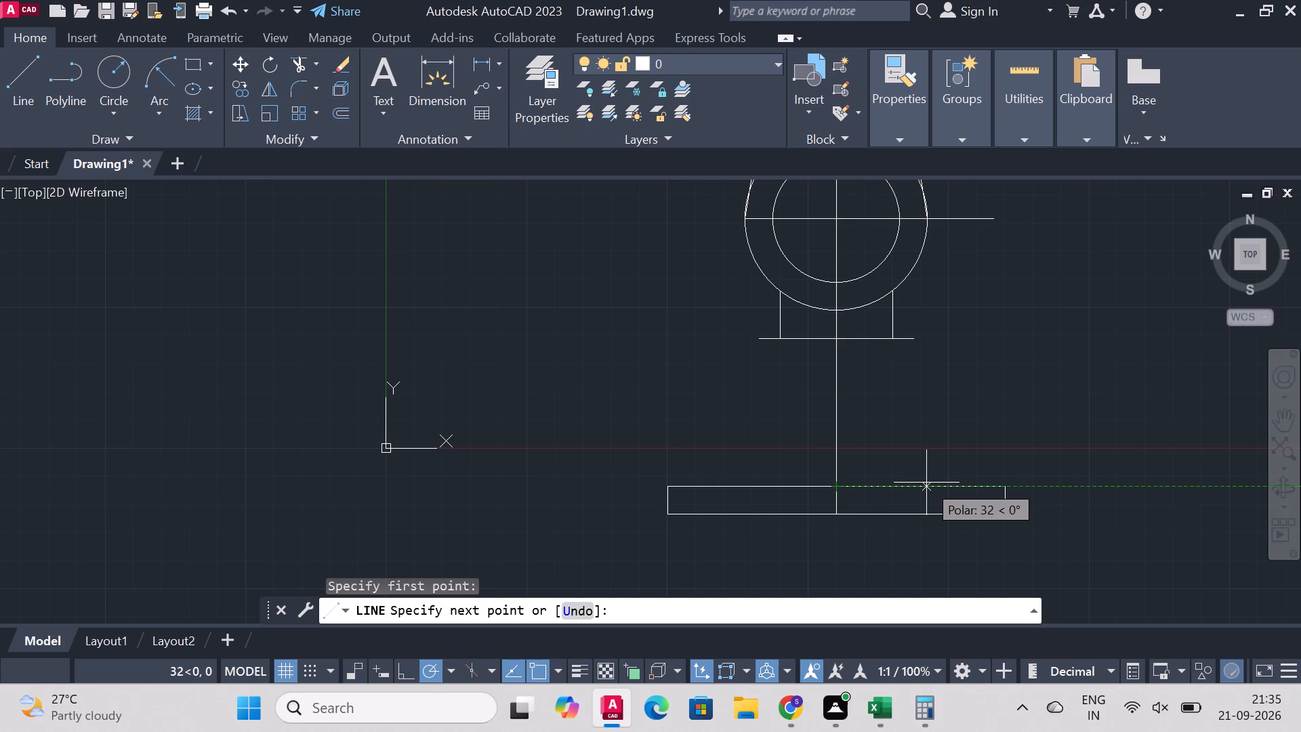
key("4")
key("0")
key("Return")
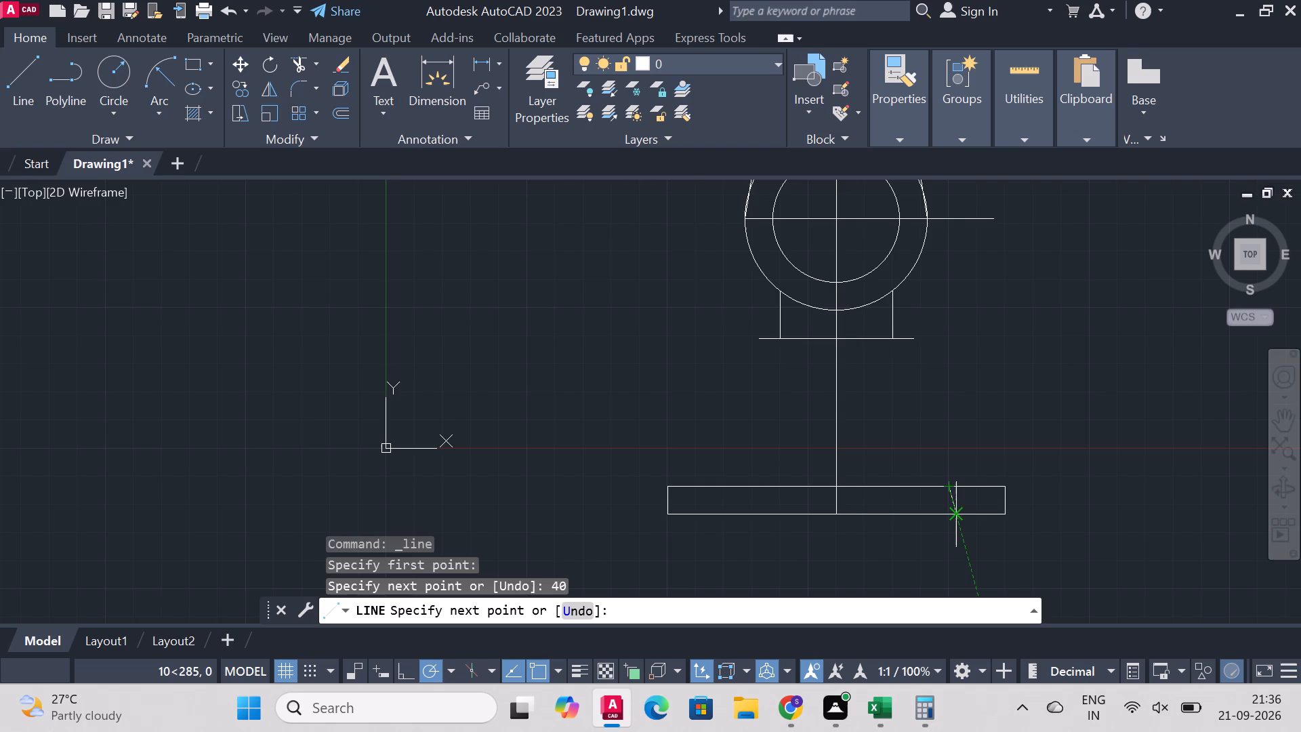
left_click(967, 521)
right_click(967, 521)
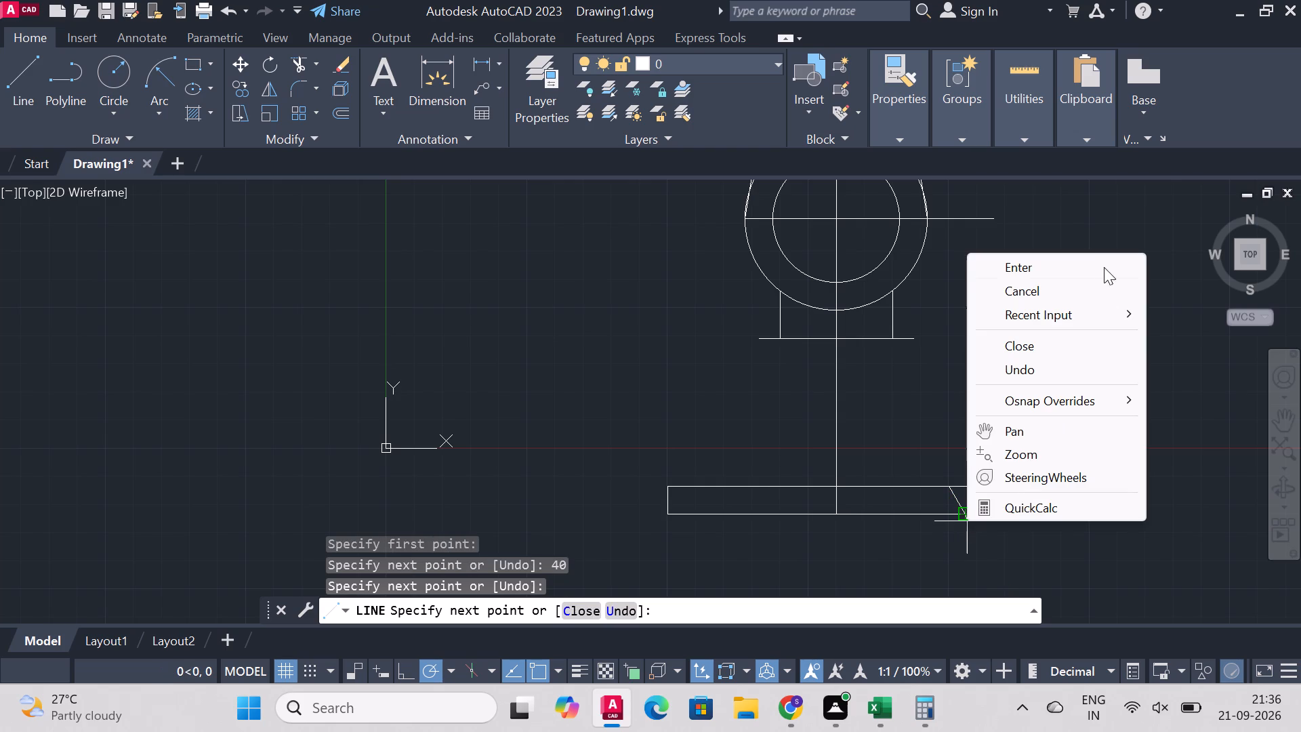
left_click(1068, 272)
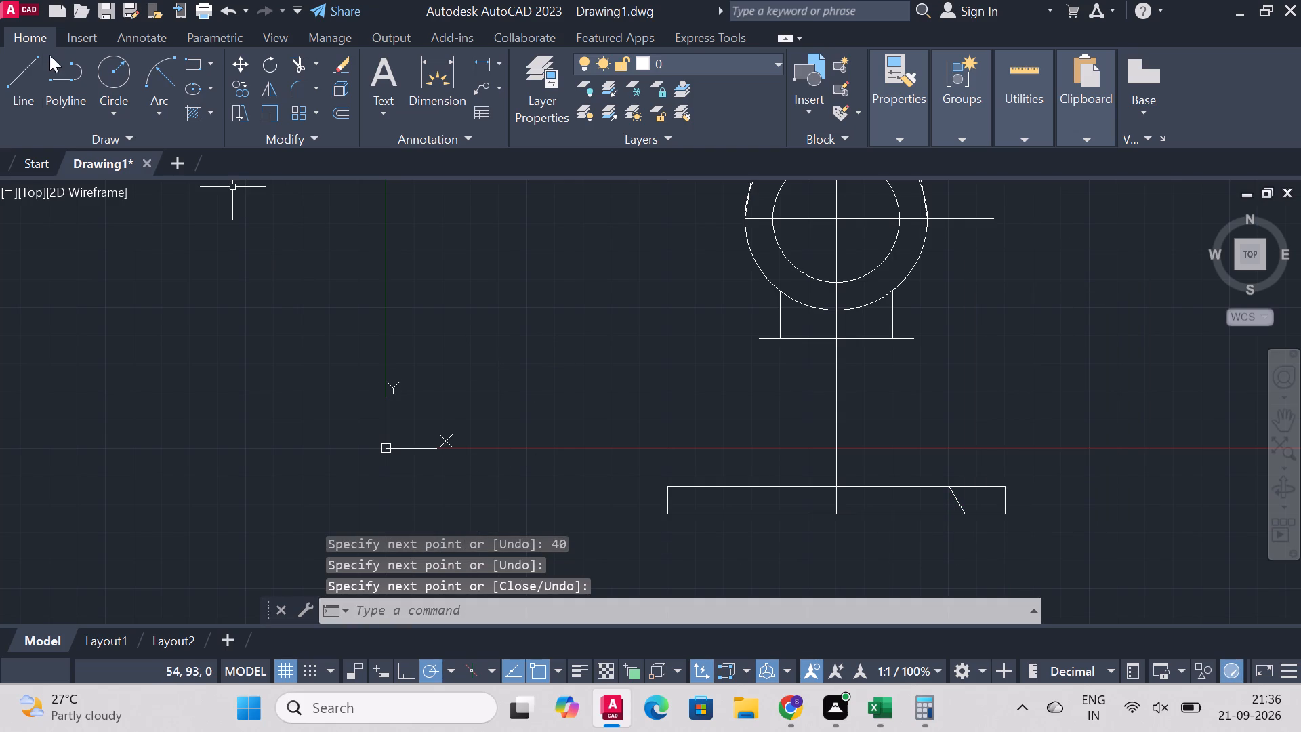
From the centreline on the base's top edge, draw a line 40 left, continuing diagonally outward to the base's bottom edge.
left_click(28, 70)
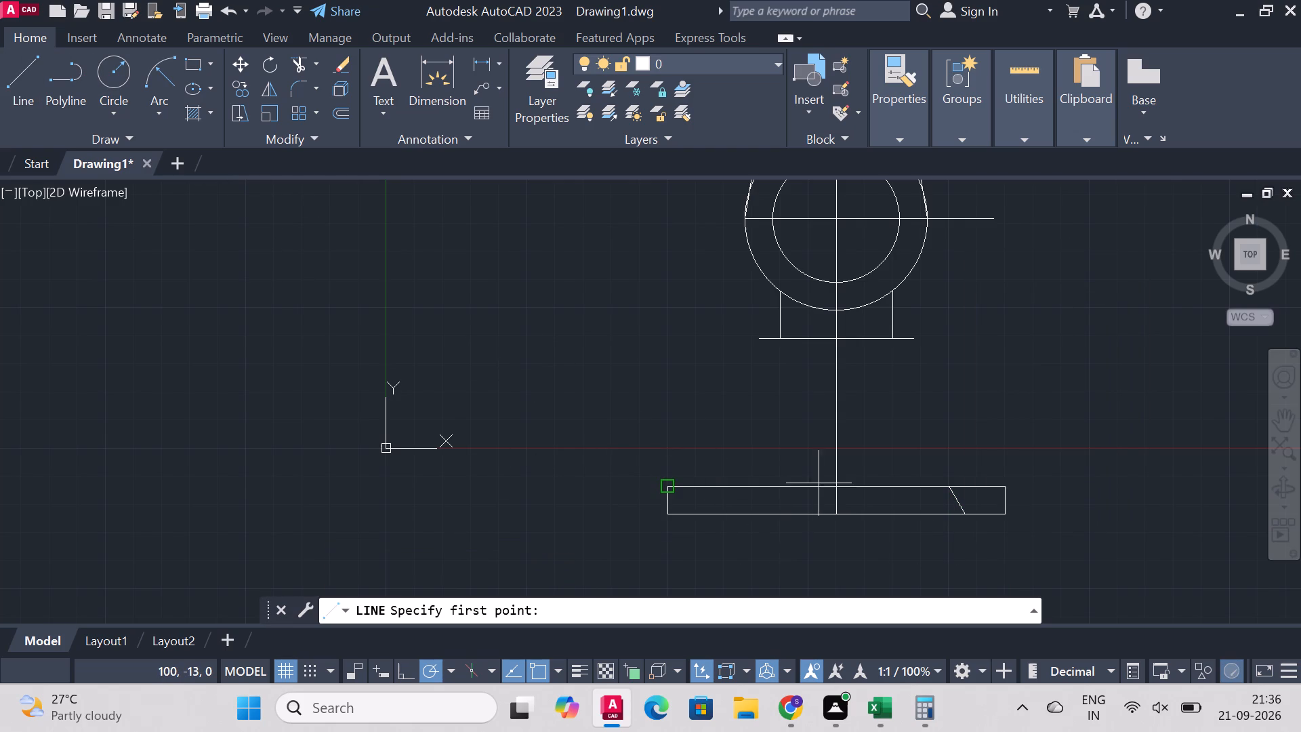
left_click(833, 487)
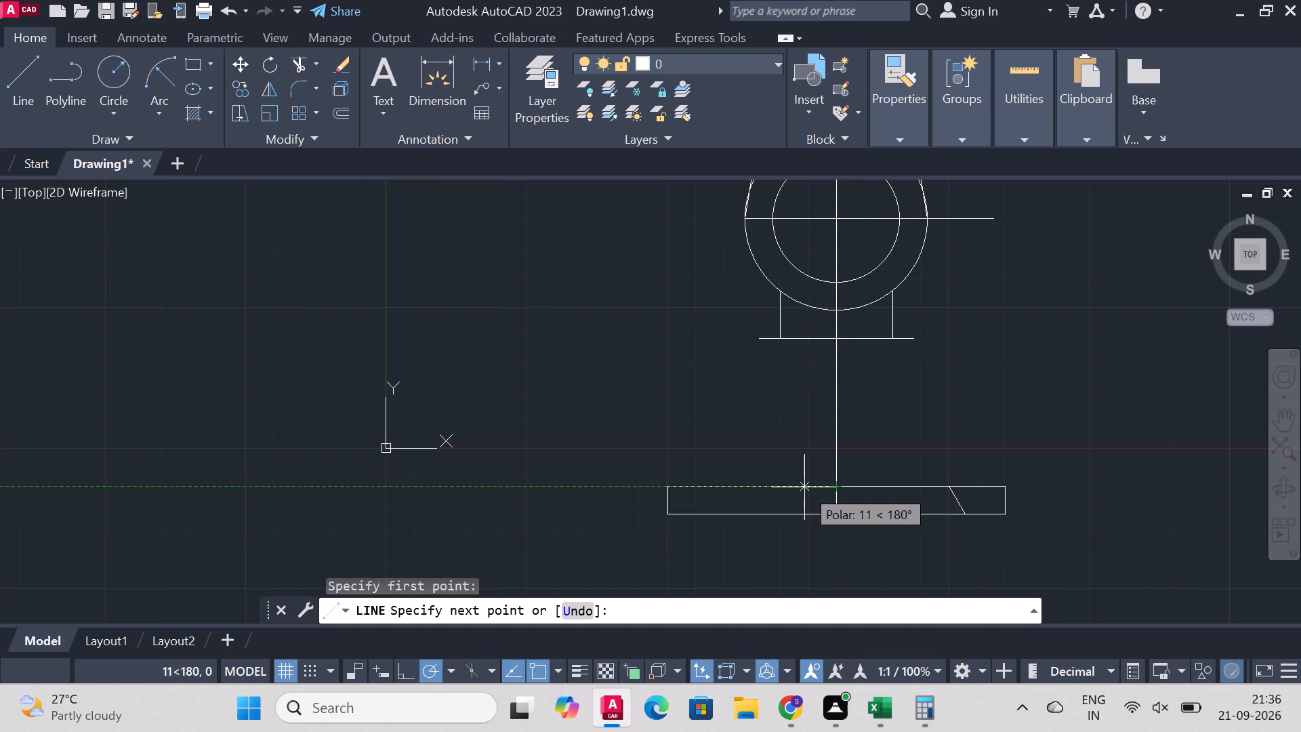
key("4")
key("0")
key("BackSpace")
key("0")
key("Return")
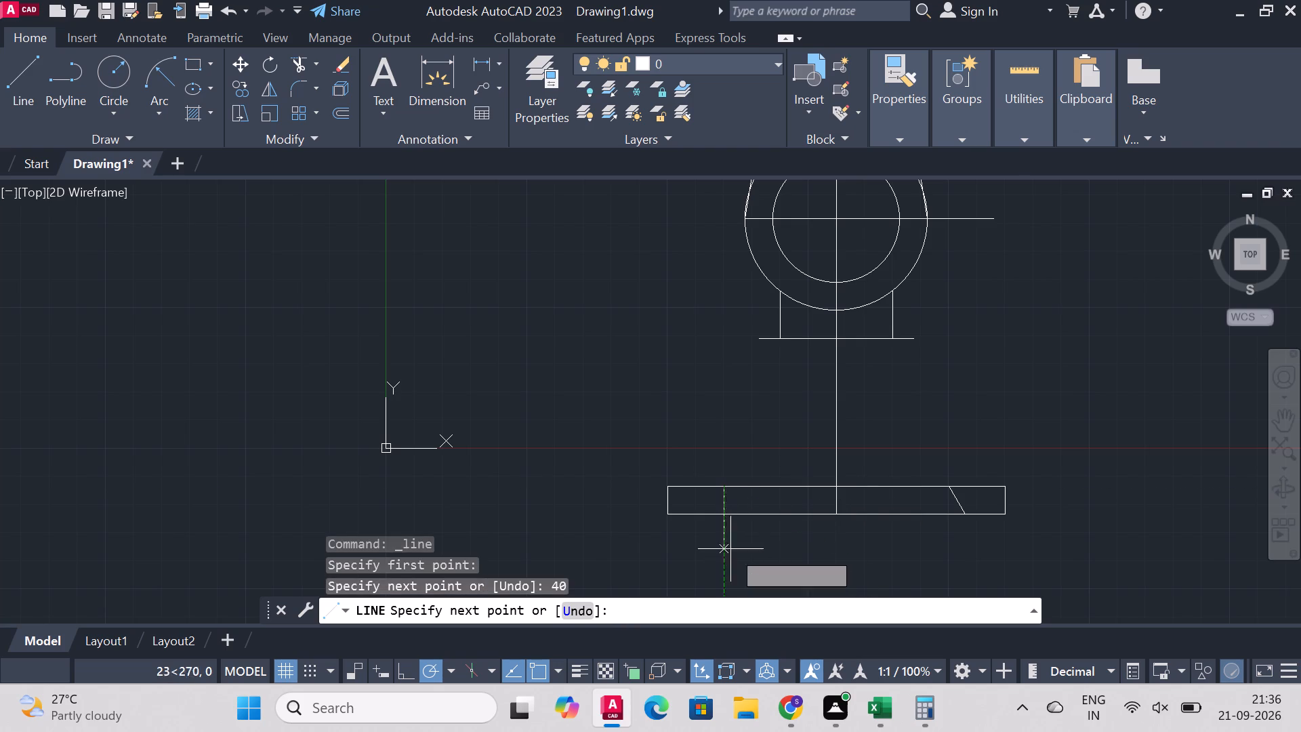
left_click(697, 523)
right_click(753, 523)
left_click(851, 270)
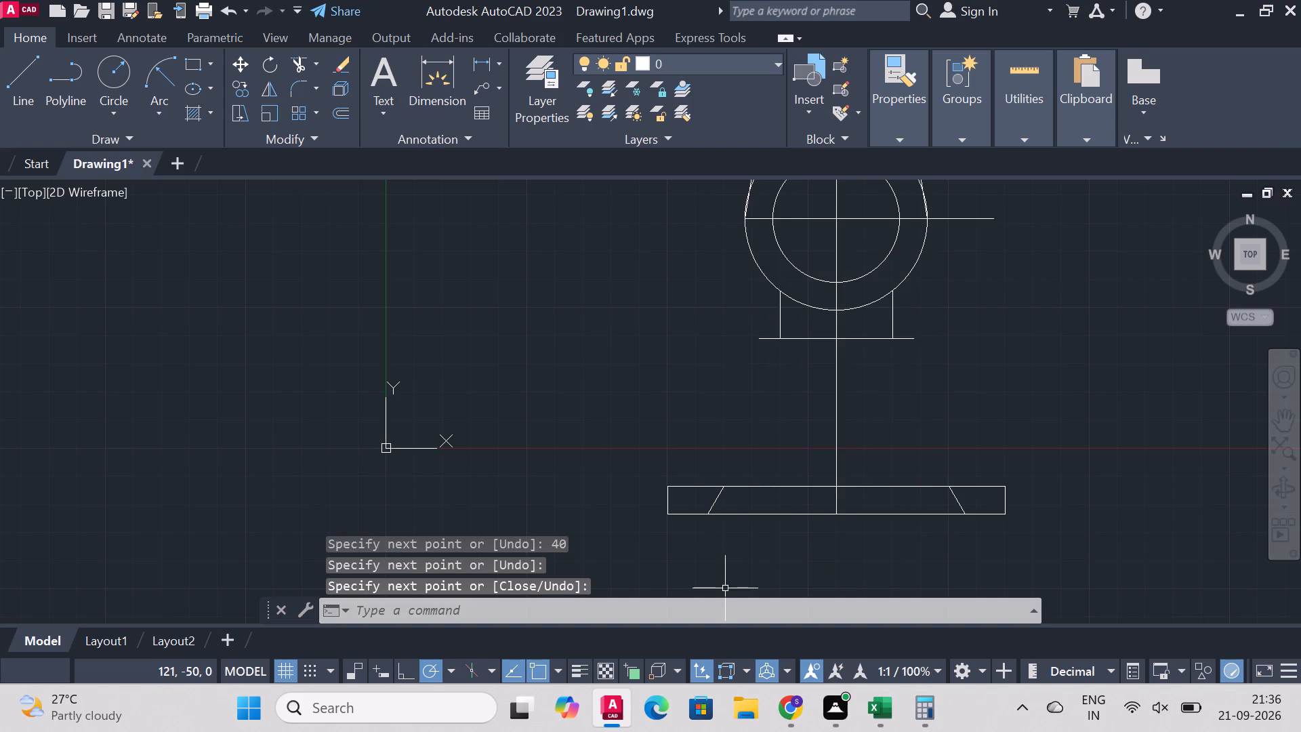
Trim the overlapping segments of the base's top edge on both sides of the centreline, between the two slanted lines.
left_click(16, 64)
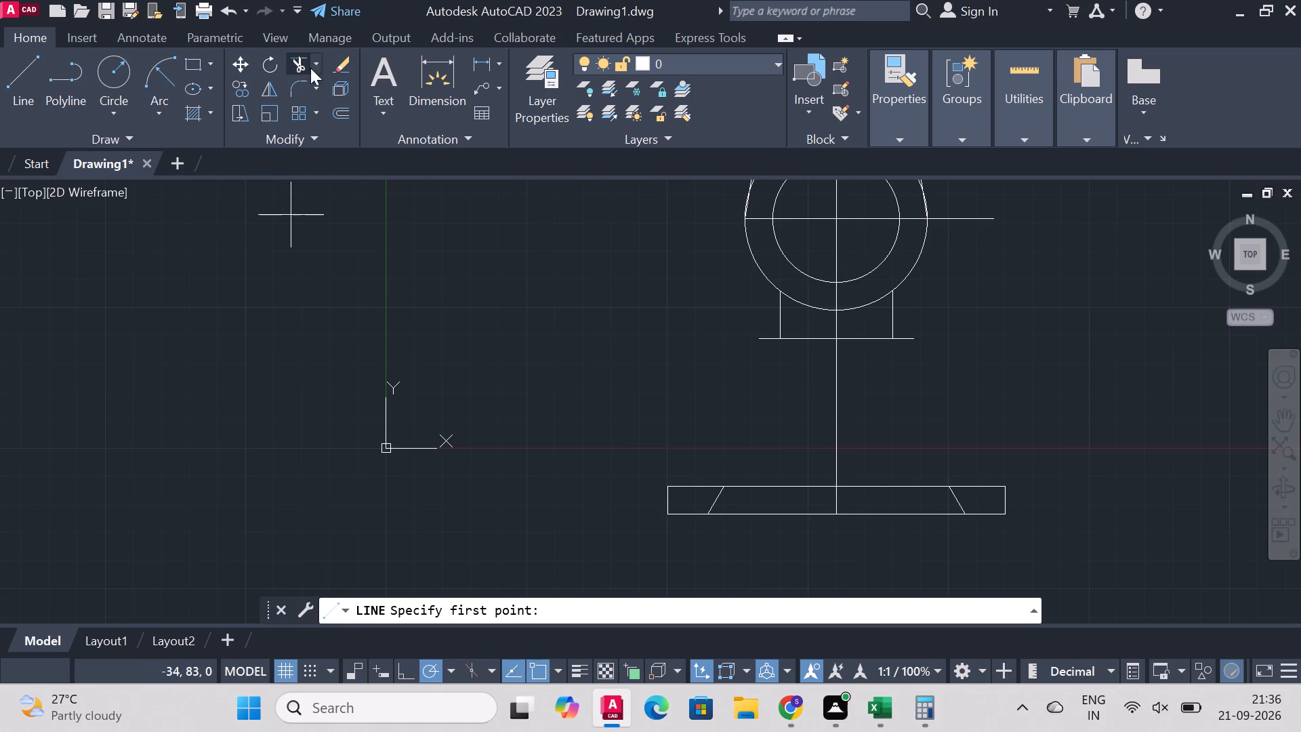
left_click(293, 54)
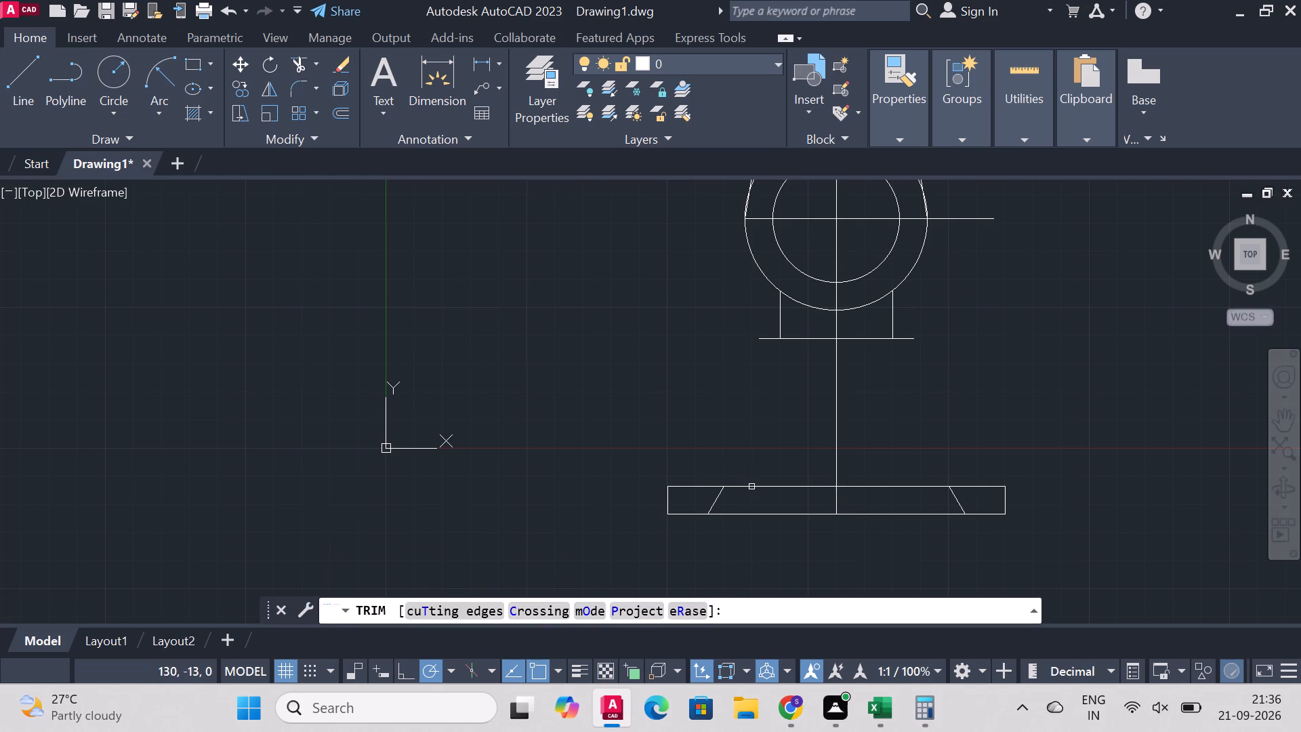
left_click(794, 489)
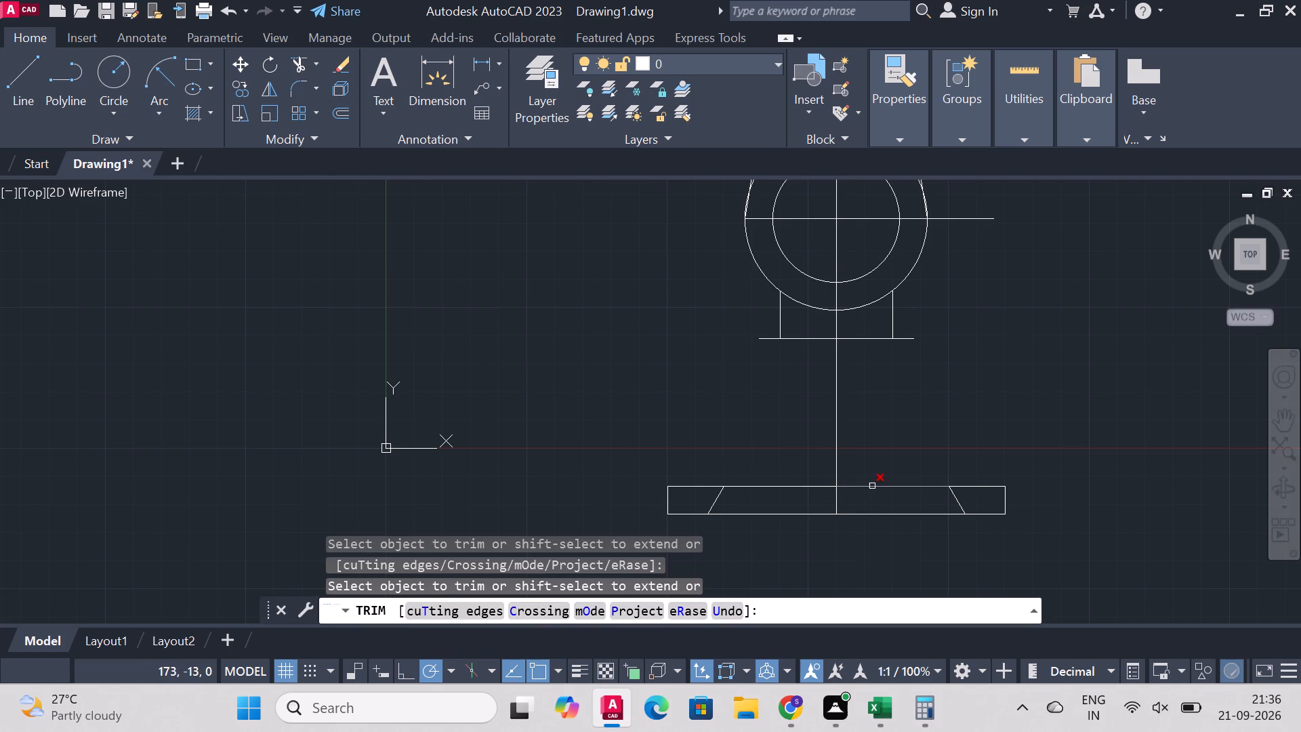
left_click(873, 486)
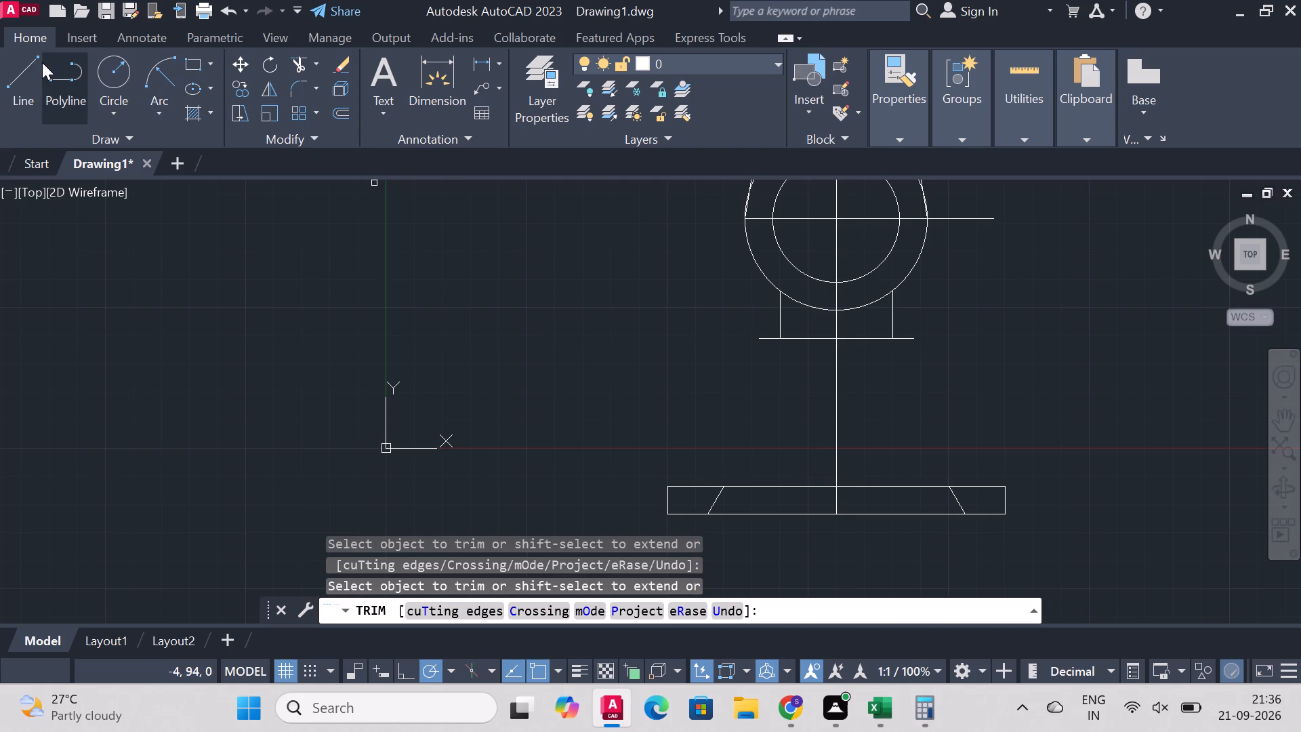
Switch to Calculator and divide 105 by 2 to get the half-width for the base's inner vertical lines.
left_click(36, 63)
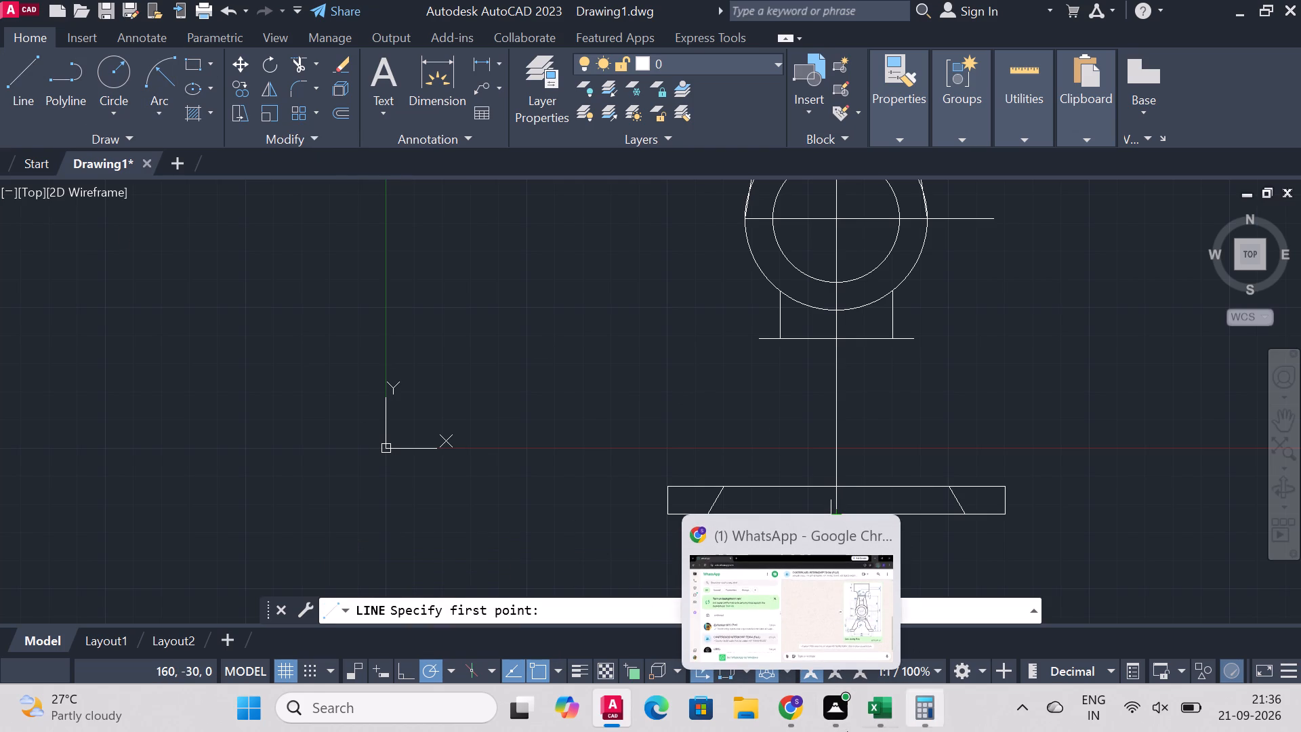
left_click(918, 714)
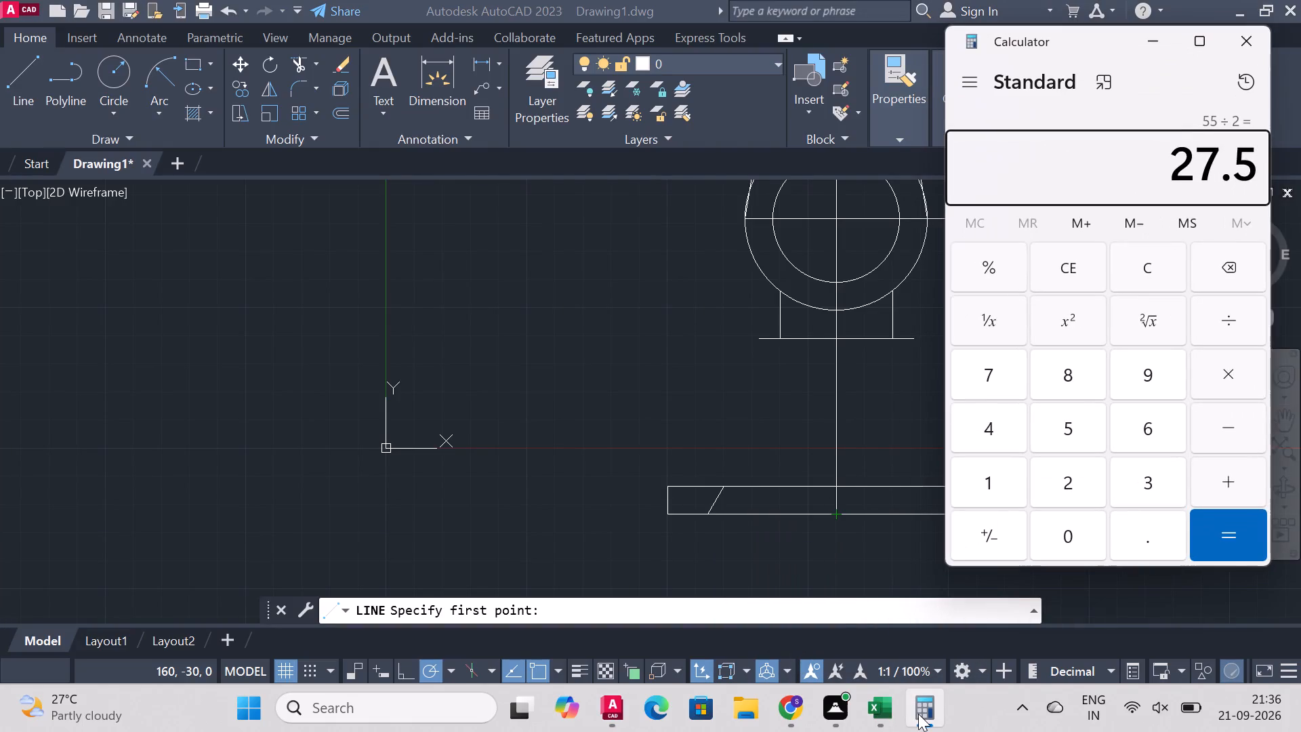
key("Escape")
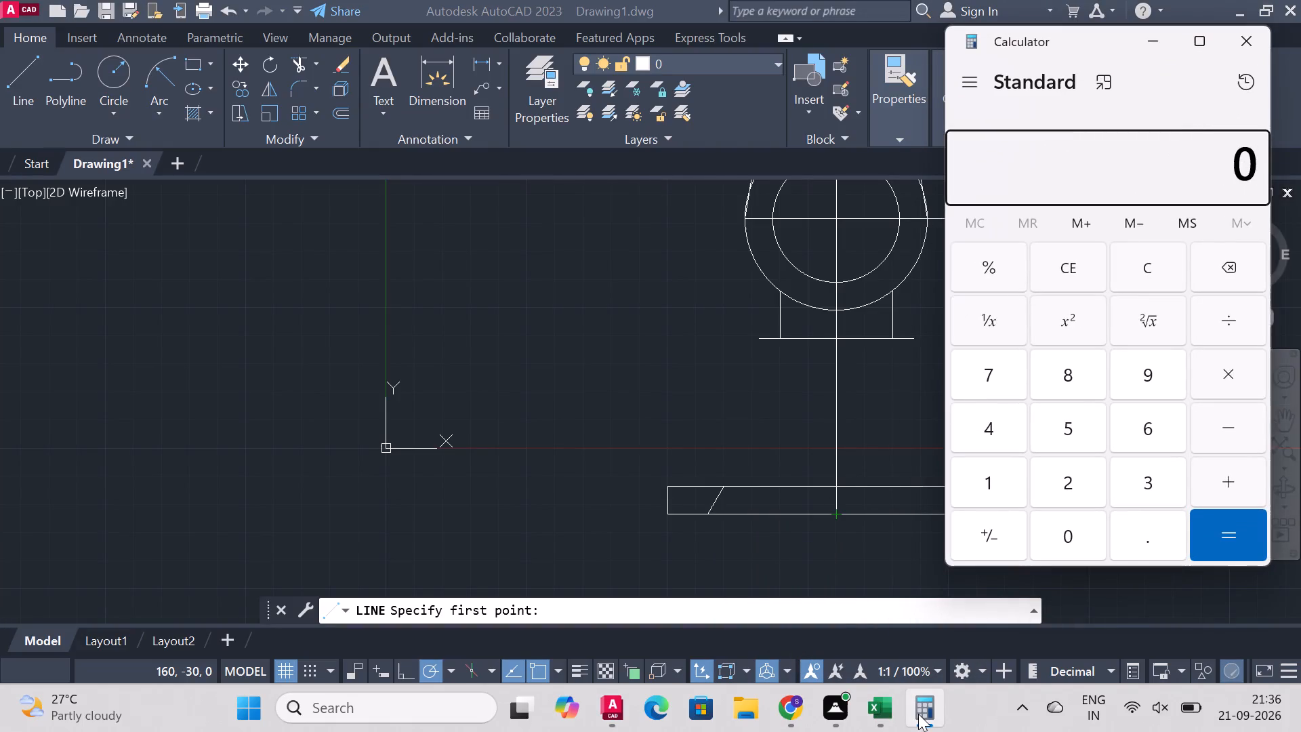
type("105")
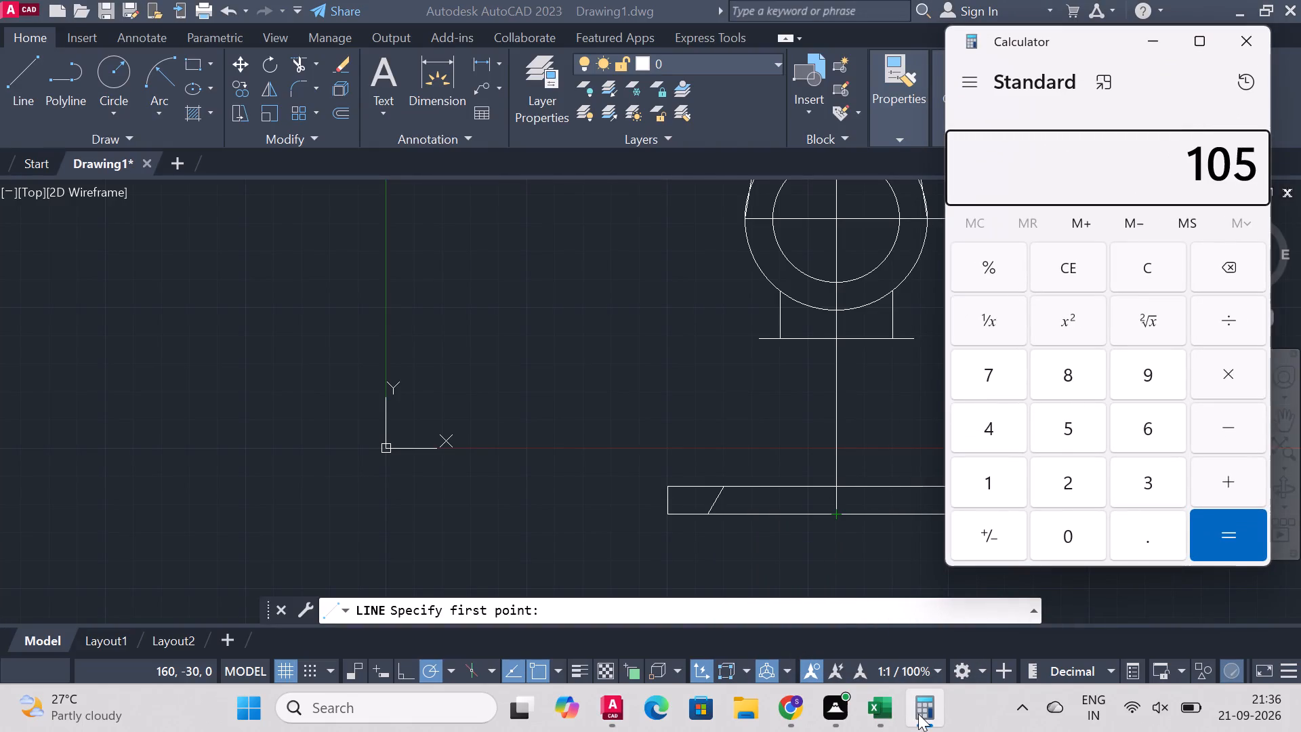
key("slash")
key("2")
key("Return")
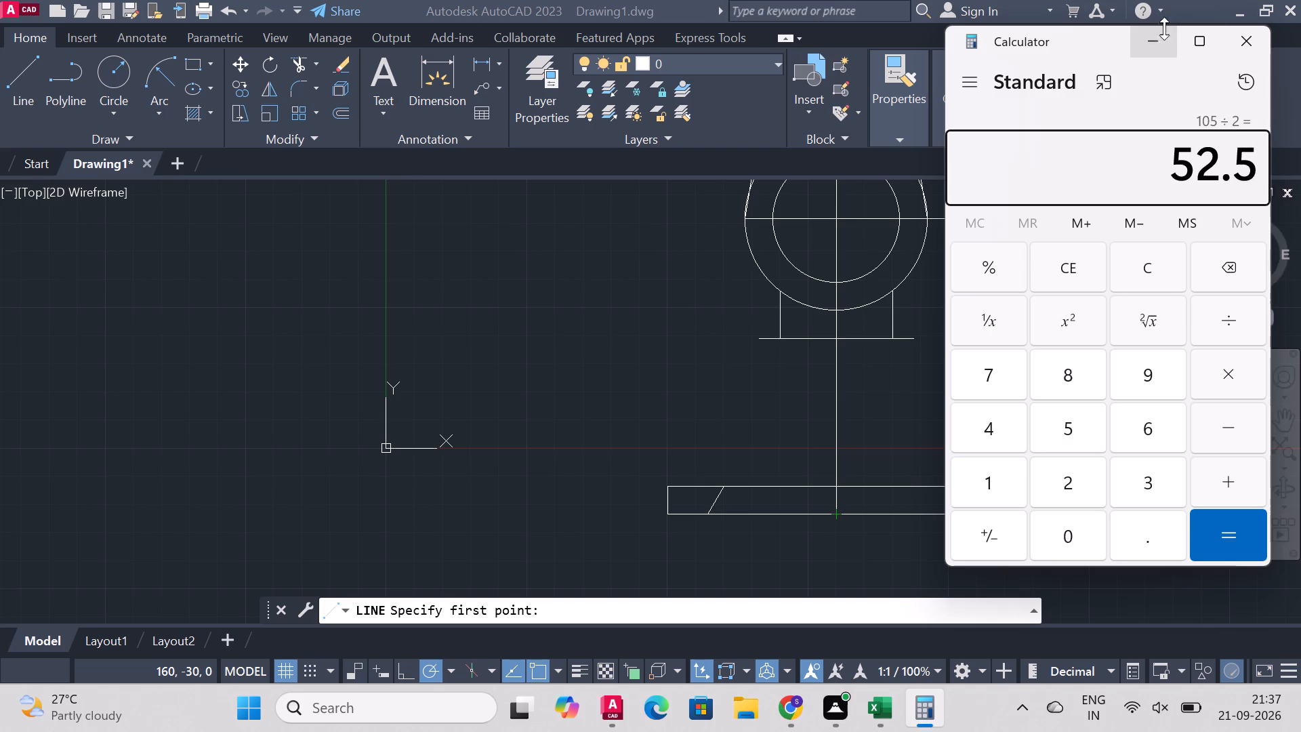
left_click(1146, 44)
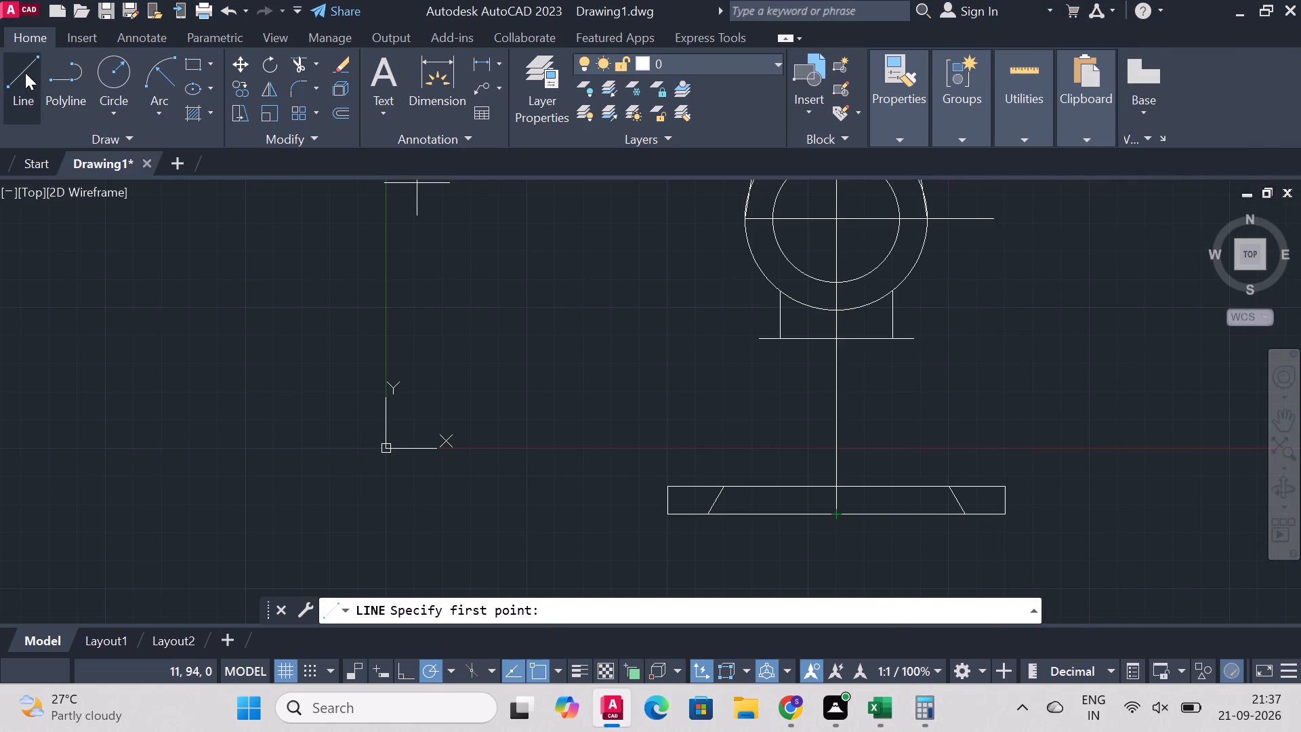
From the centreline on the base's bottom edge, draw a line 52.5 left, continuing vertically up to the base's top edge.
left_click(25, 72)
left_click(839, 510)
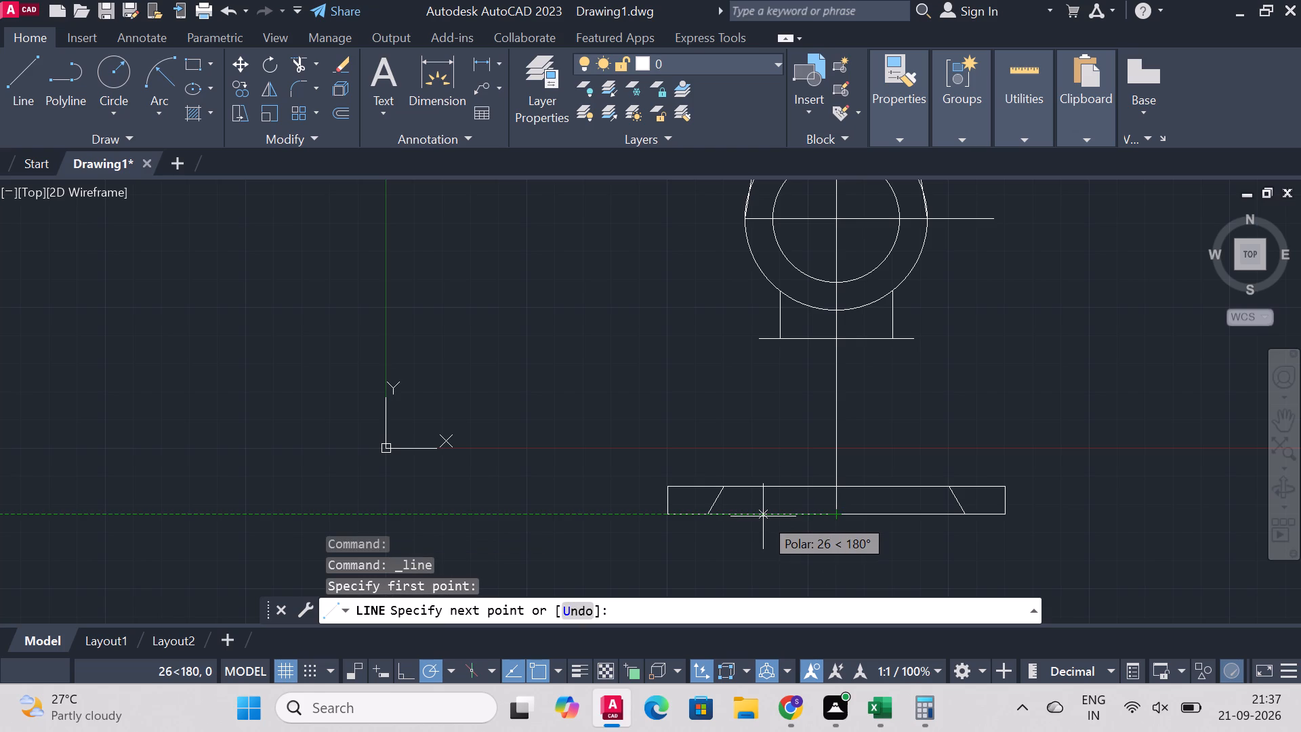
type("52")
type(".5")
key("Return")
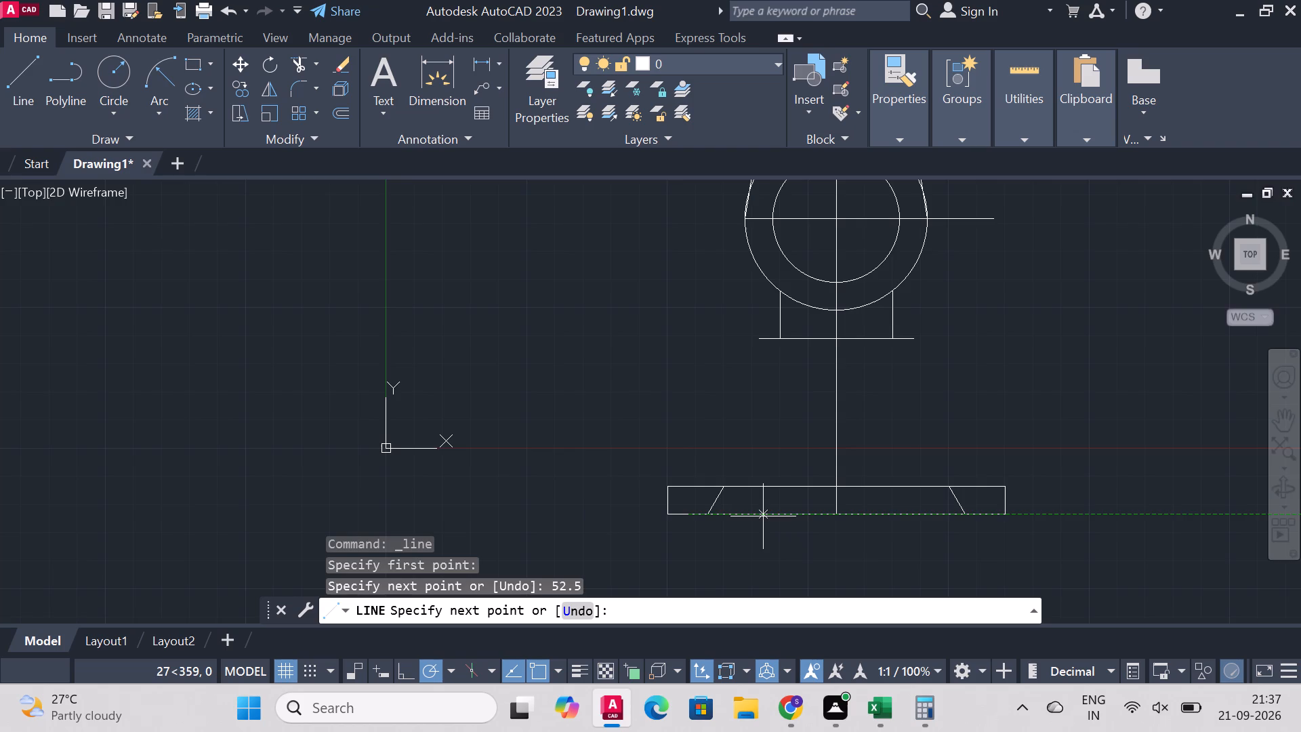
left_click(690, 485)
right_click(690, 485)
left_click(771, 230)
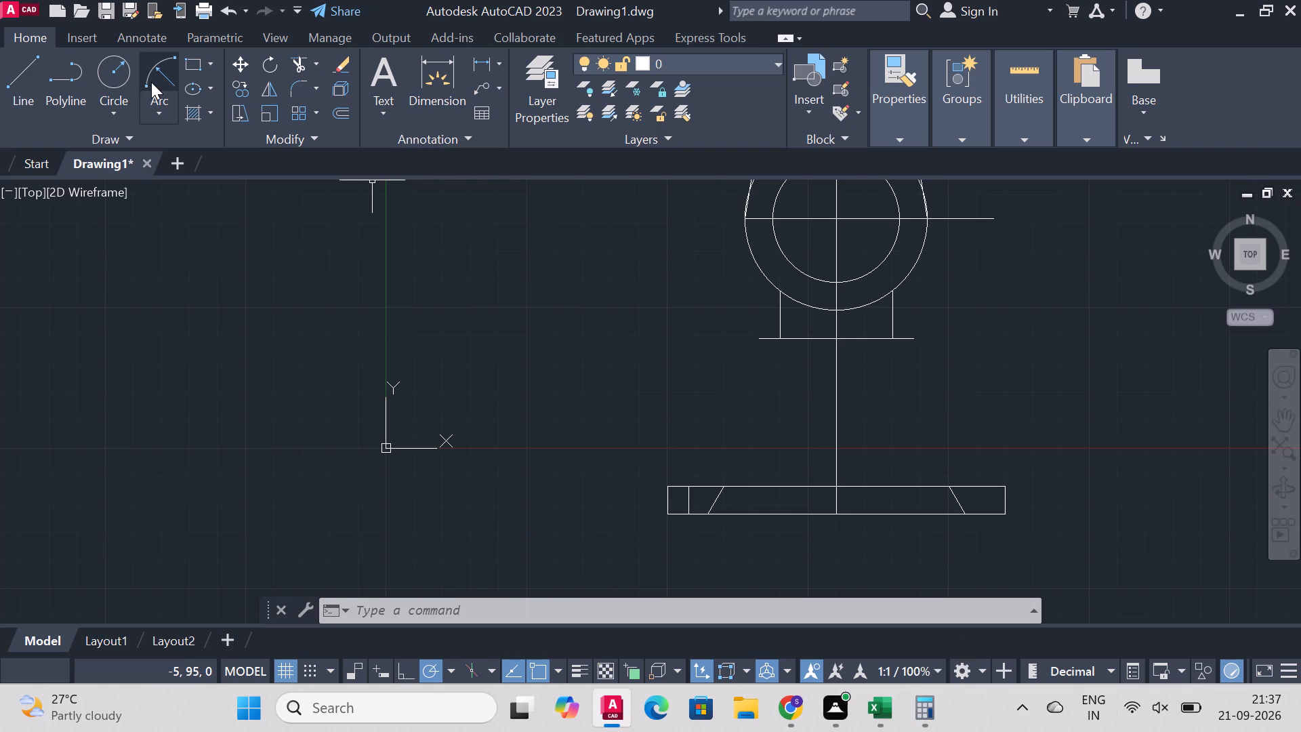
Measure the horizontal distance from the left slanted line's top end to the centreline on the base's top edge.
left_click(432, 56)
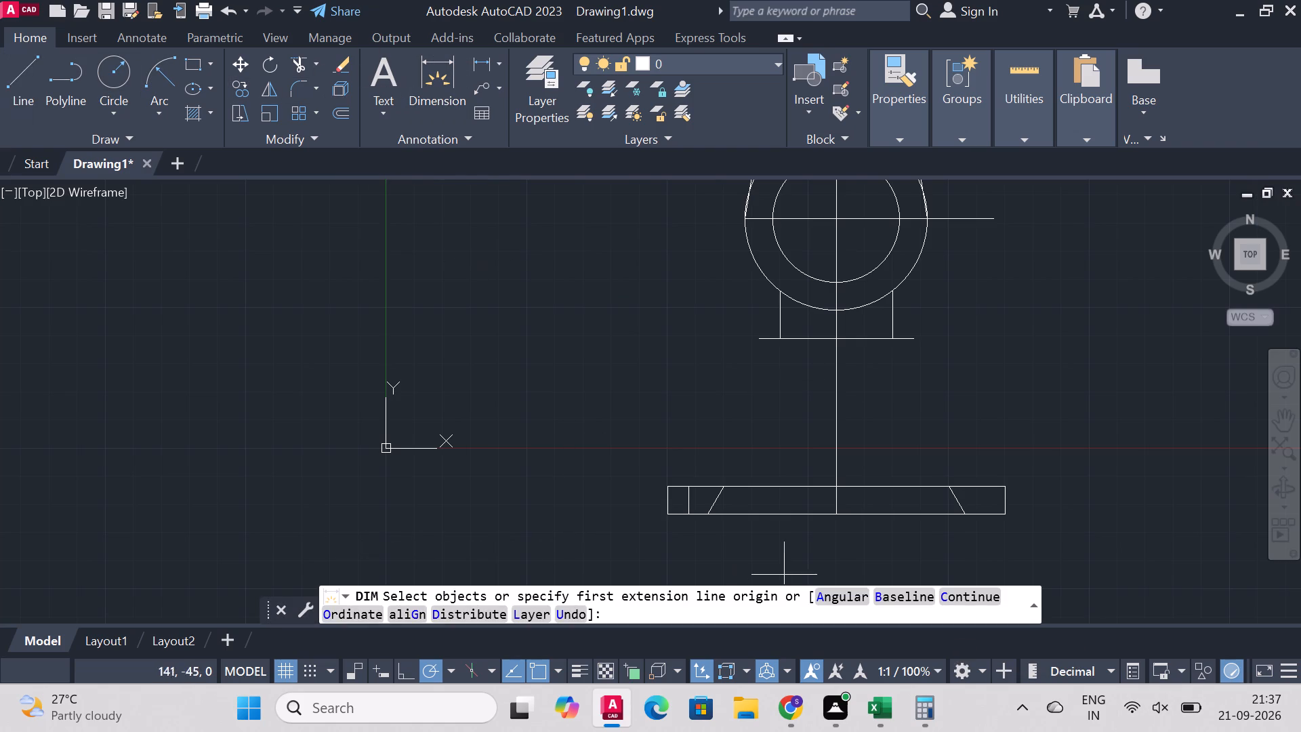
left_click(724, 493)
right_click(835, 483)
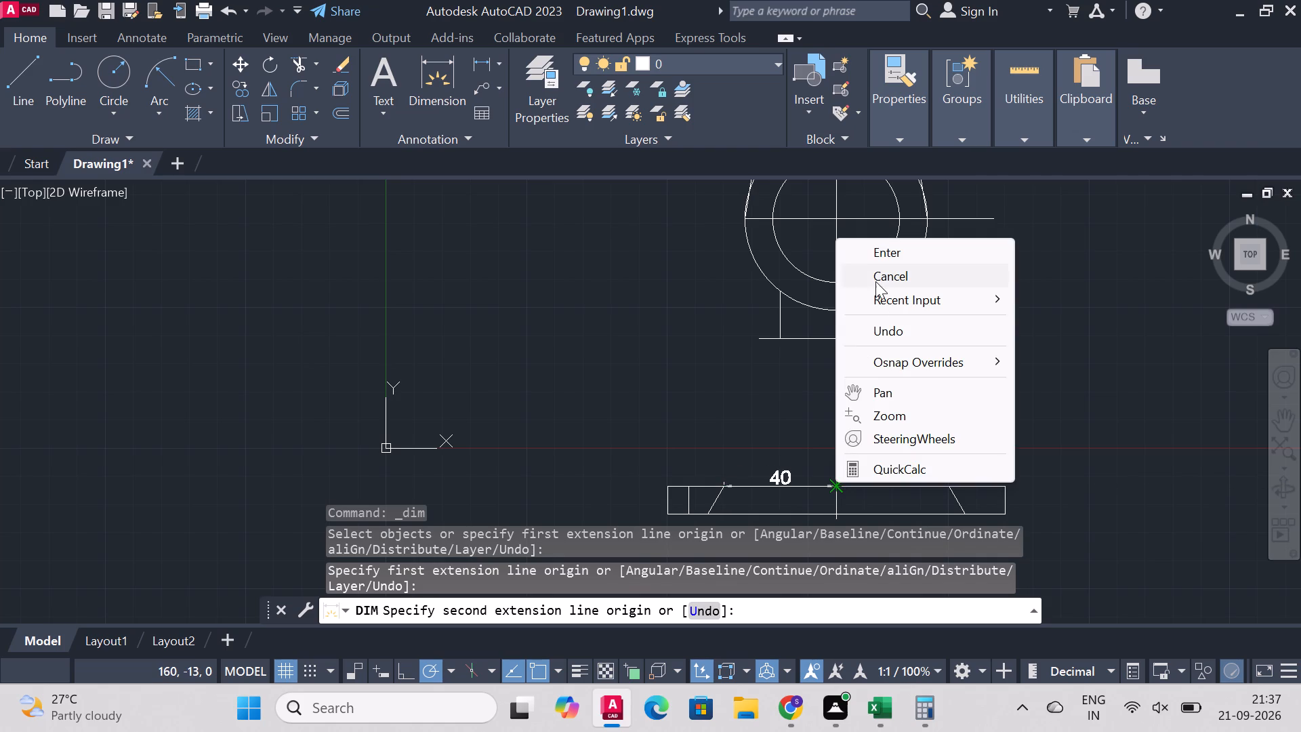
left_click(888, 260)
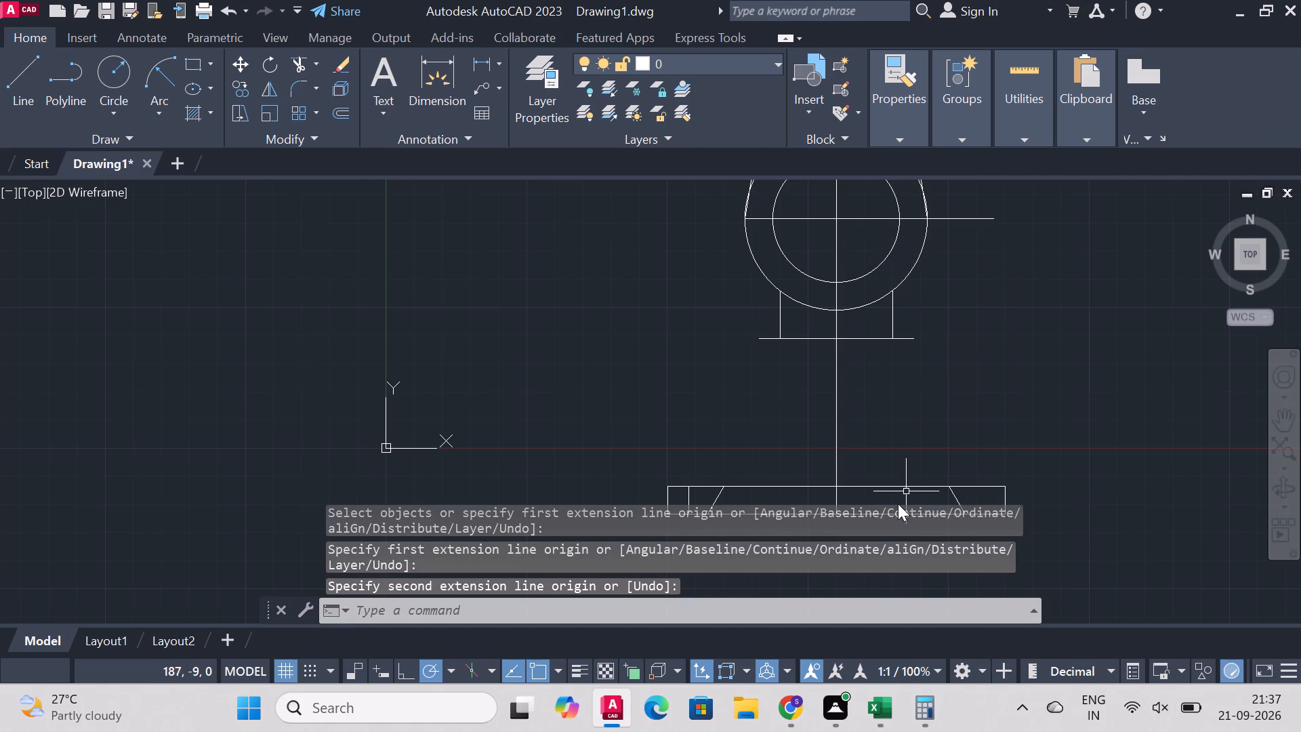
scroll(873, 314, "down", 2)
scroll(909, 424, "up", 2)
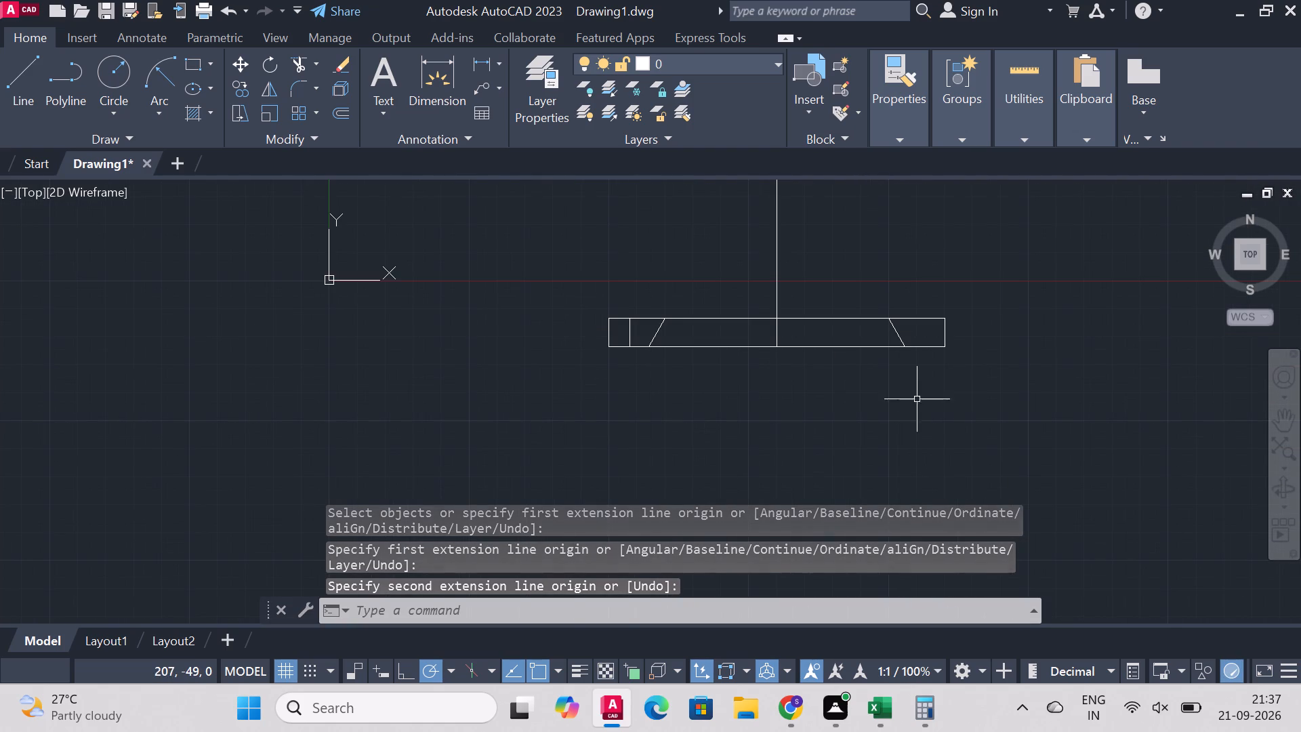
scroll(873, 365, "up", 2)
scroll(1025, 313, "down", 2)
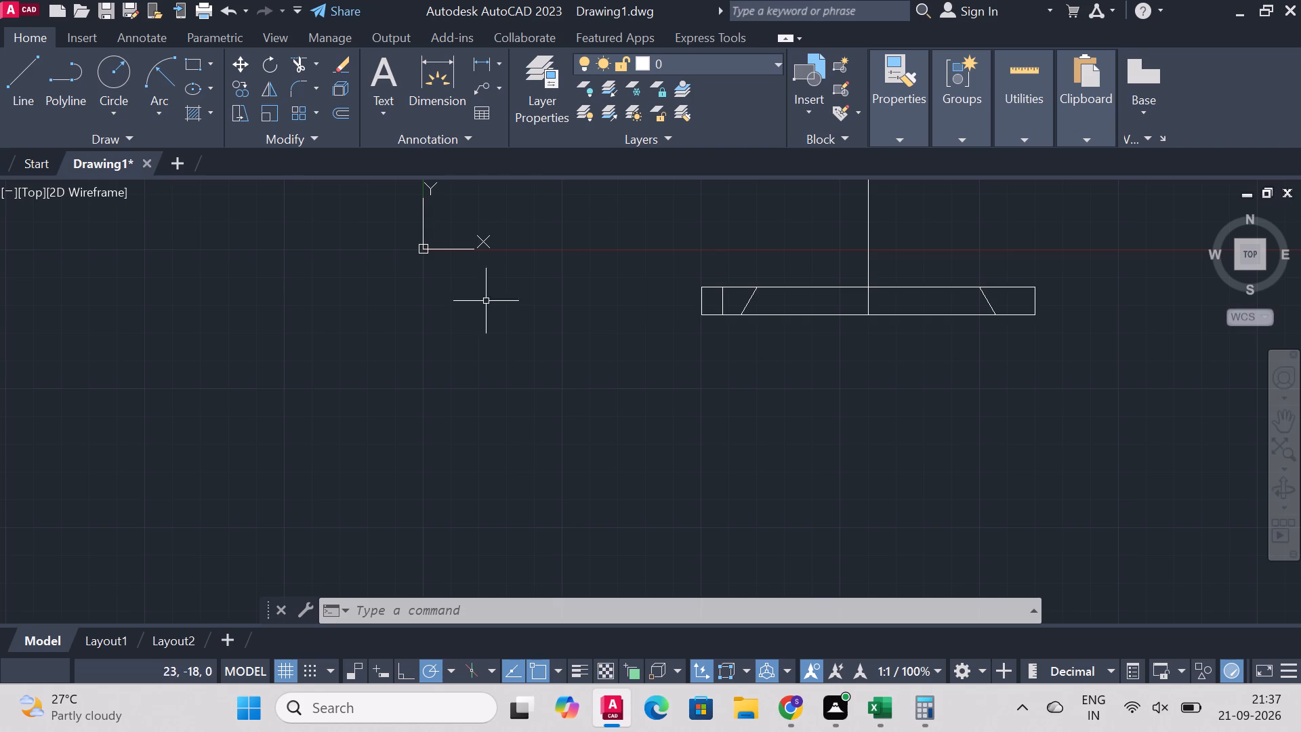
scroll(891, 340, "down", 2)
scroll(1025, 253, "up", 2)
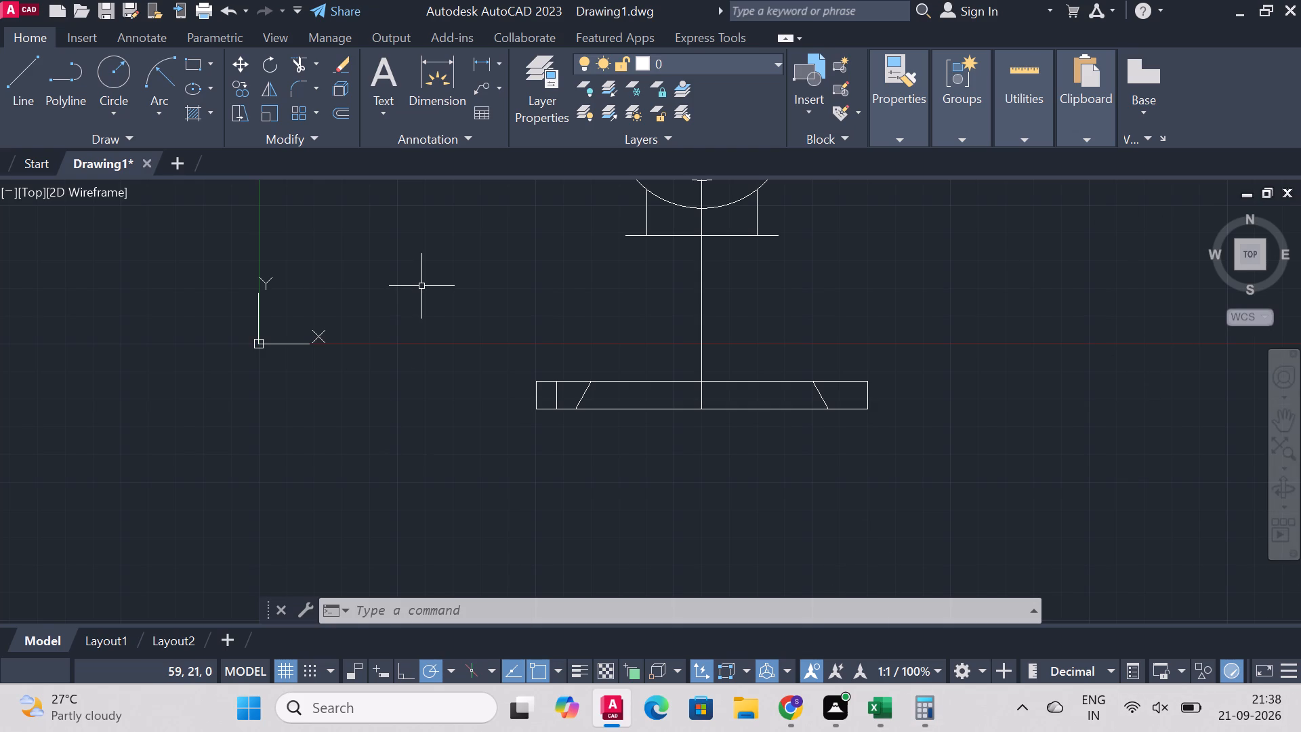
From the centreline on the base's bottom edge, draw a line 52.5 right, continuing vertically up to the base's top edge.
left_click(29, 70)
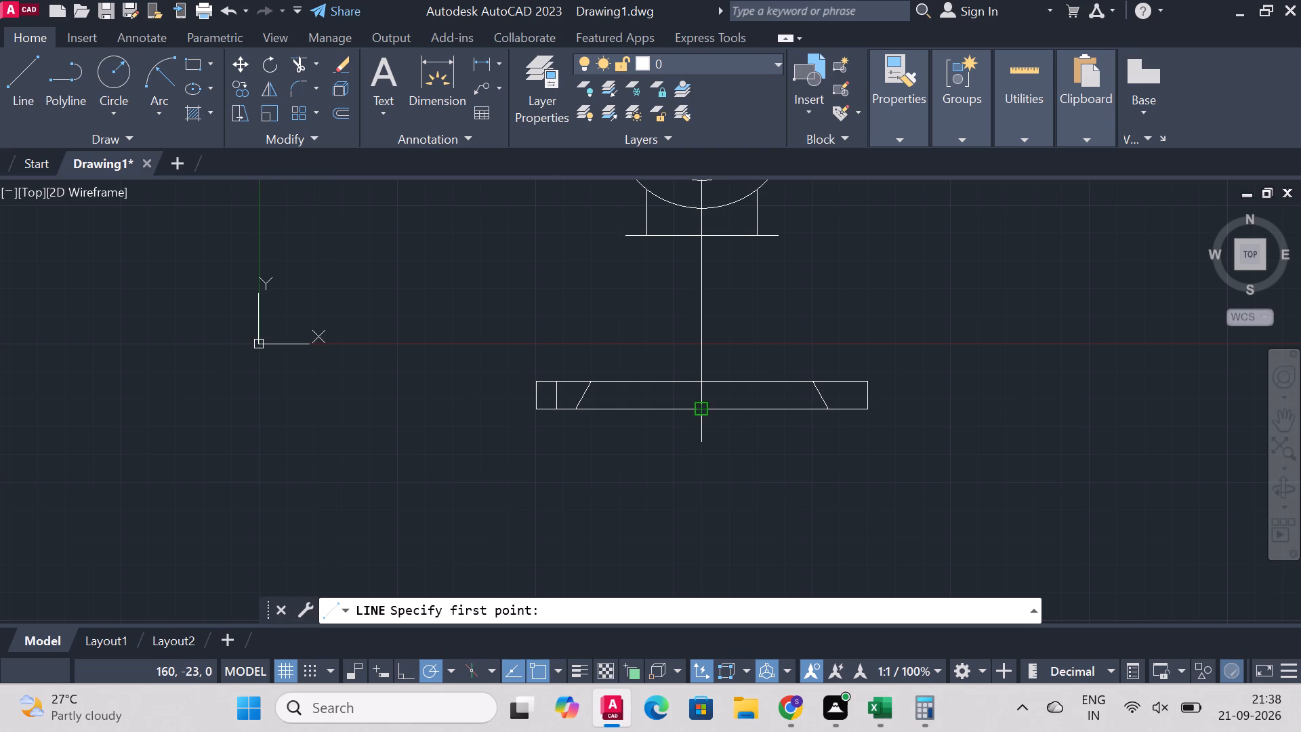
left_click(706, 409)
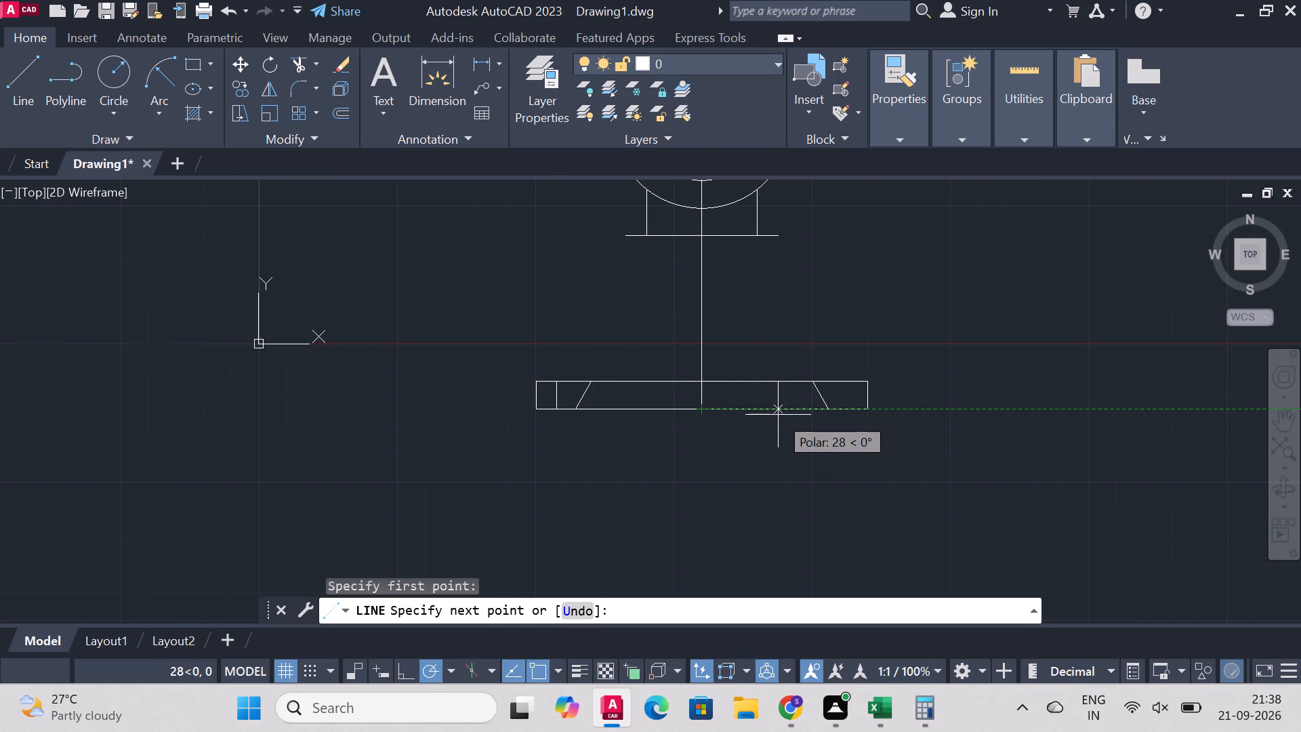
type("52")
type(".5")
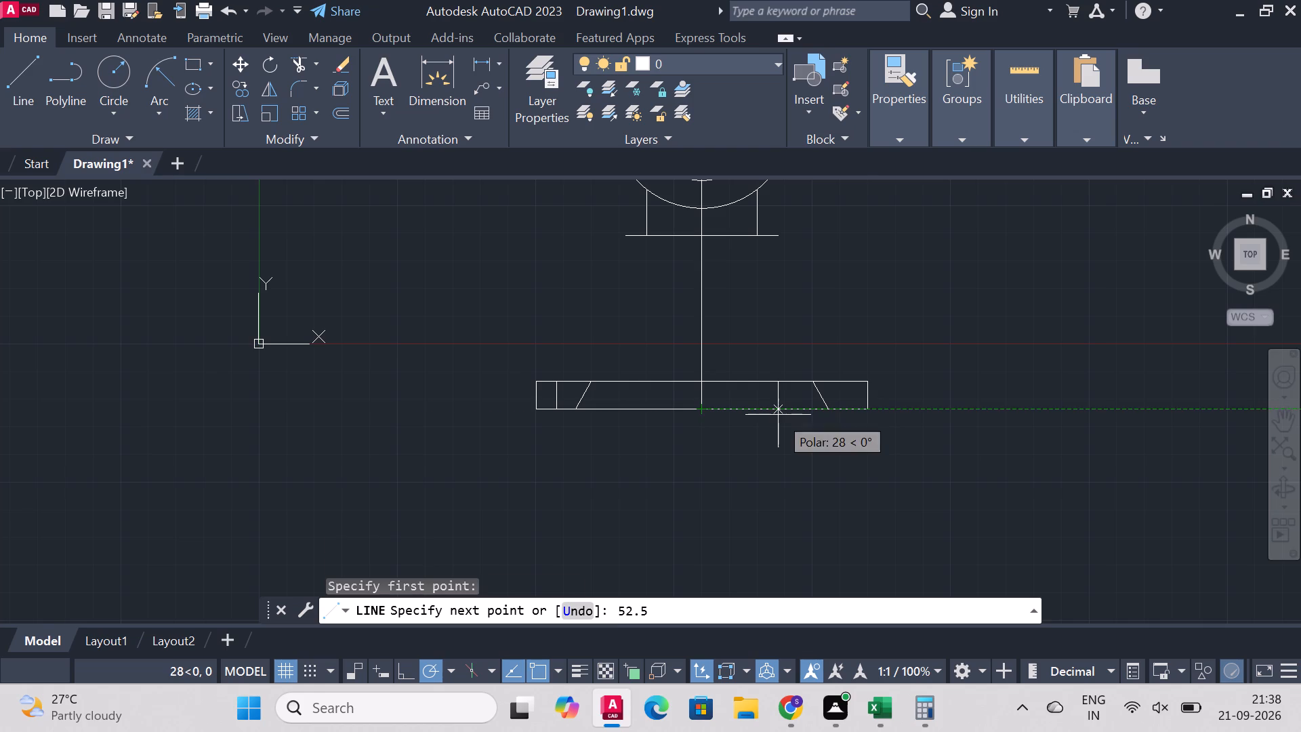
key("Return")
left_click(846, 374)
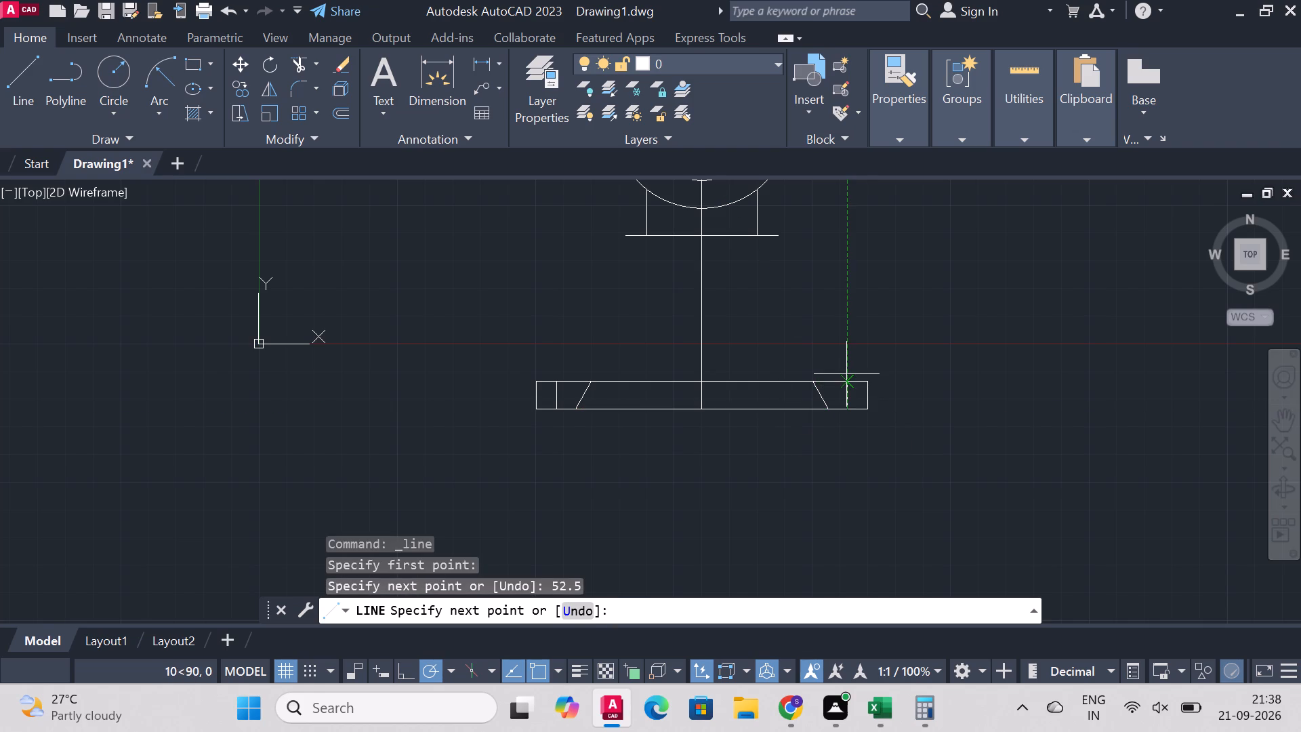
right_click(859, 355)
left_click(921, 360)
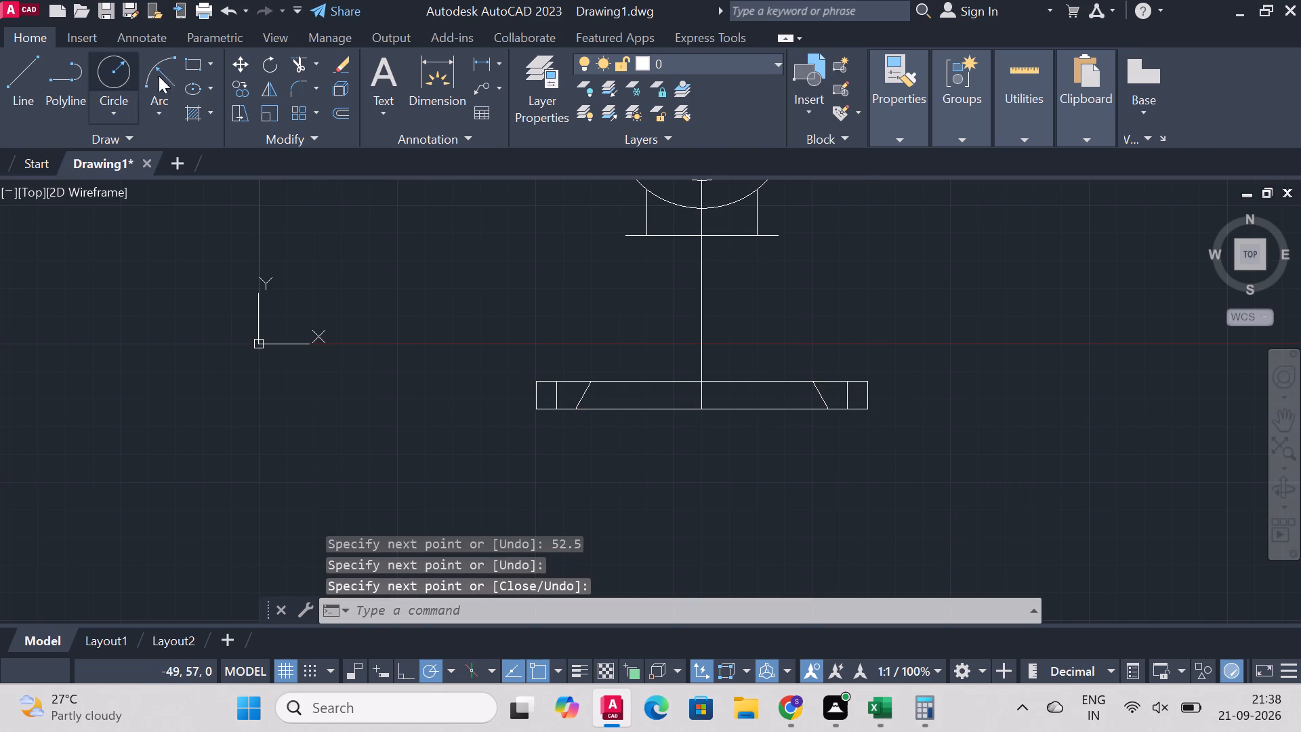
Trim the base's top and bottom edges between the two slanted lines on both sides of the centreline, keeping the support's horizontal line.
left_click(306, 63)
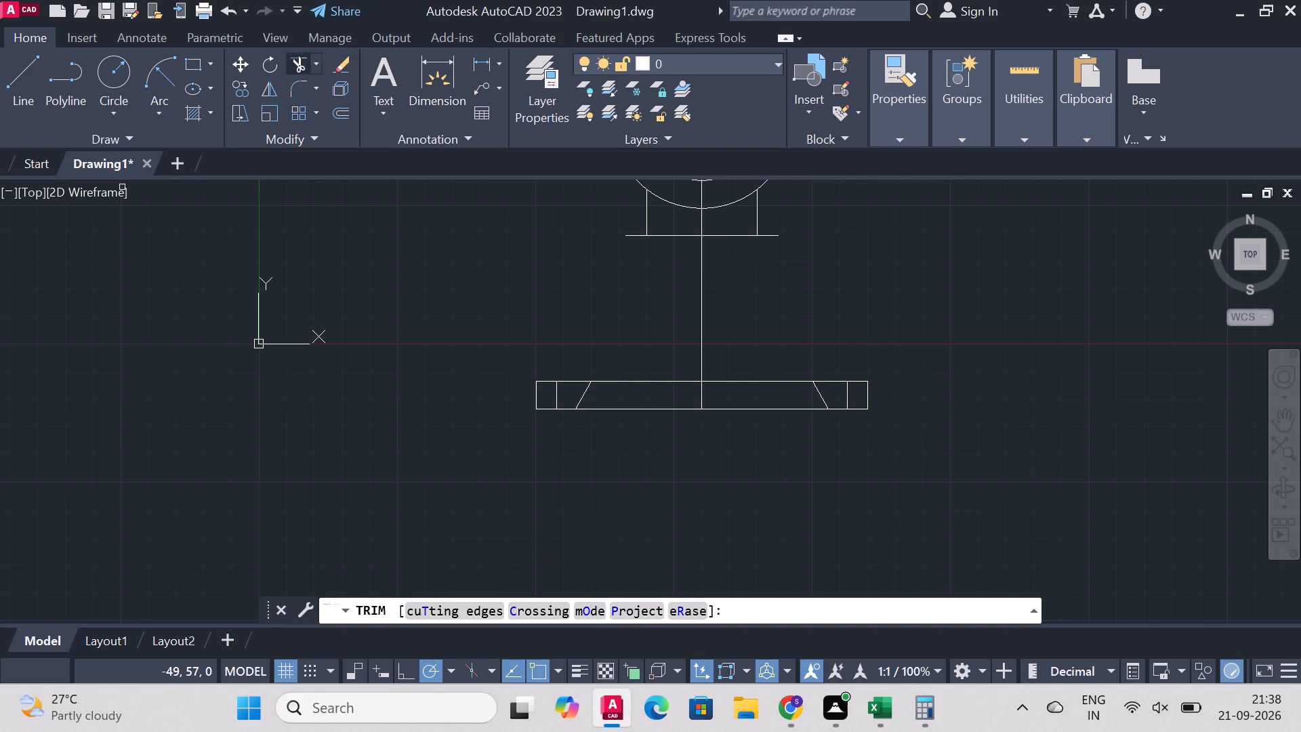
left_click_drag(652, 364, 644, 432)
left_click_drag(737, 346, 746, 359)
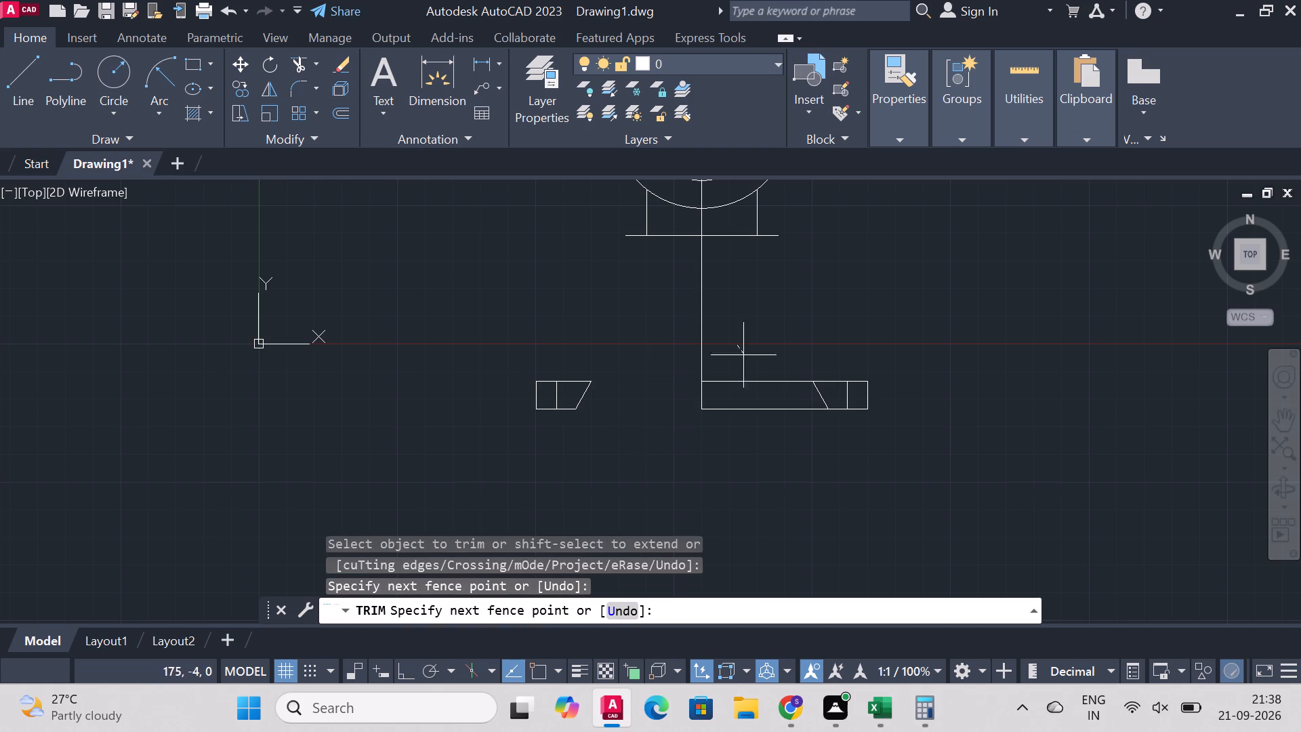
left_click_drag(746, 359, 783, 441)
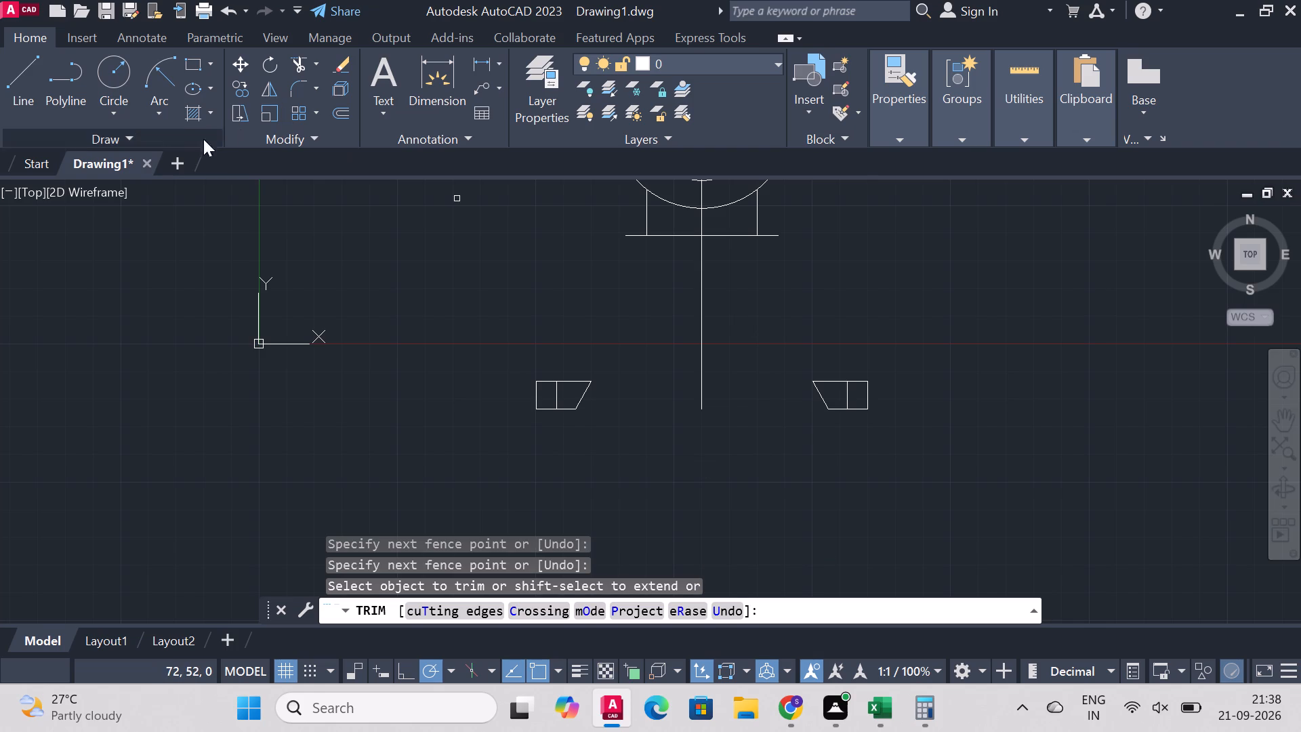
left_click(680, 235)
key("ctrl+z")
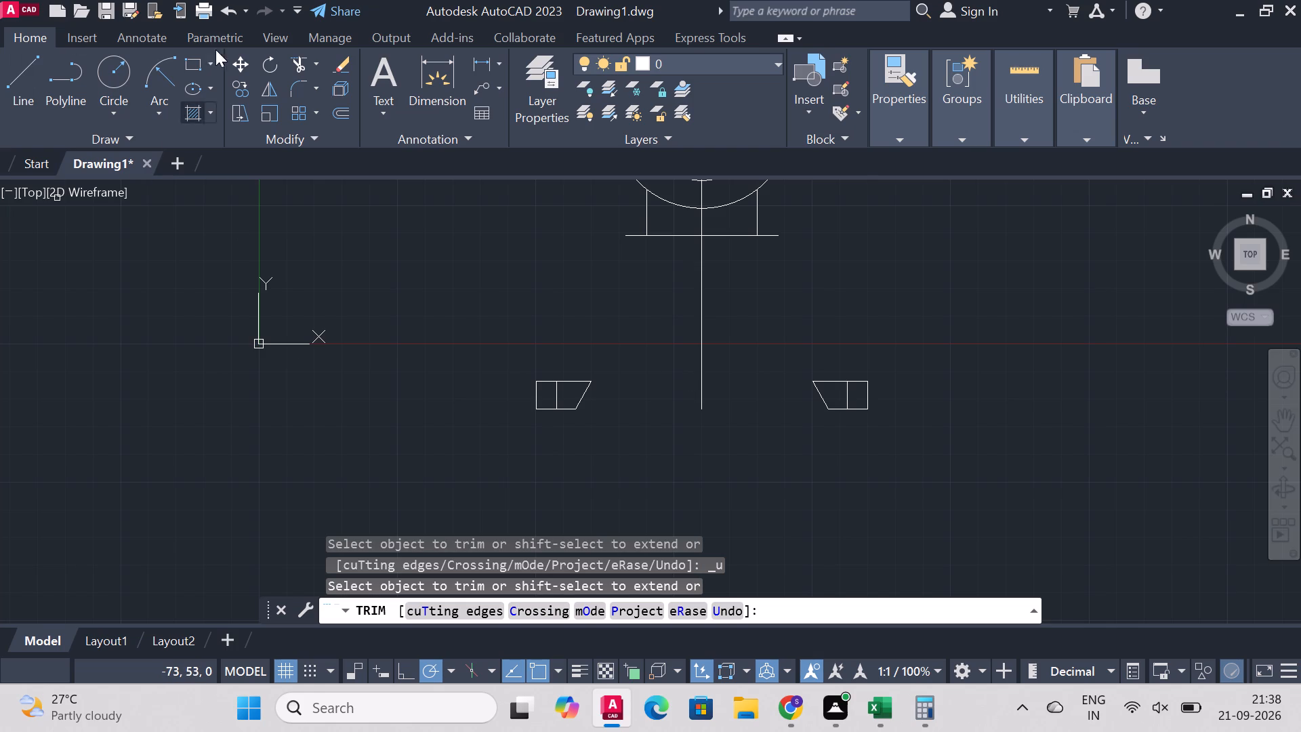
Draw a slanted line from the left end of the support's horizontal line to the top of the left foot's inner vertical line.
left_click(11, 70)
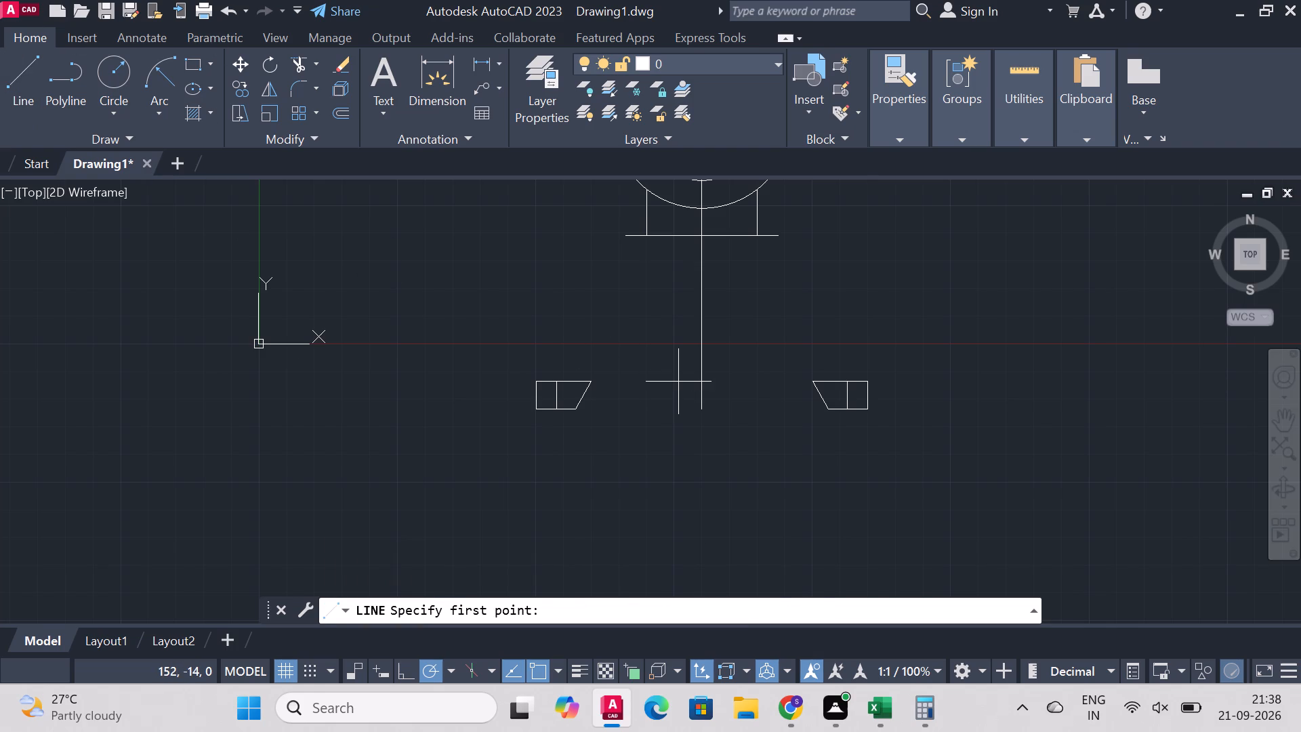
left_click(624, 236)
left_click(556, 384)
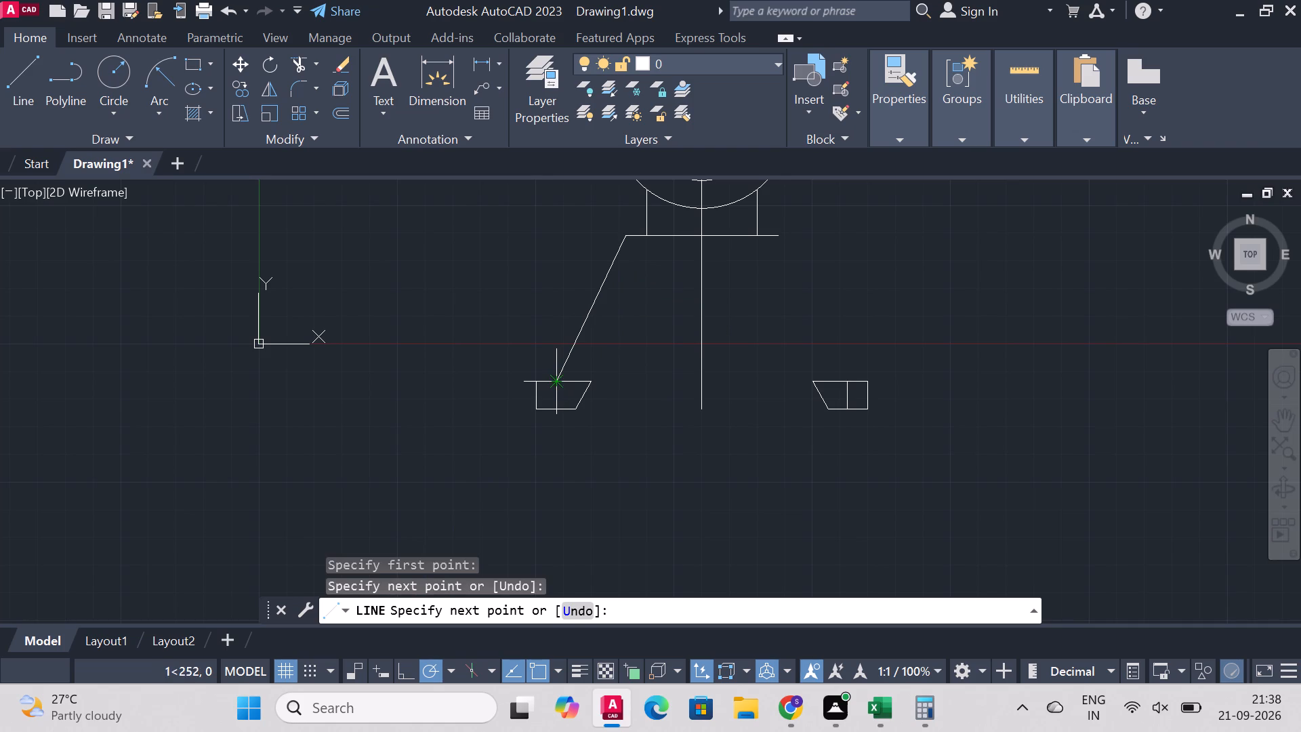
right_click(648, 350)
left_click(718, 363)
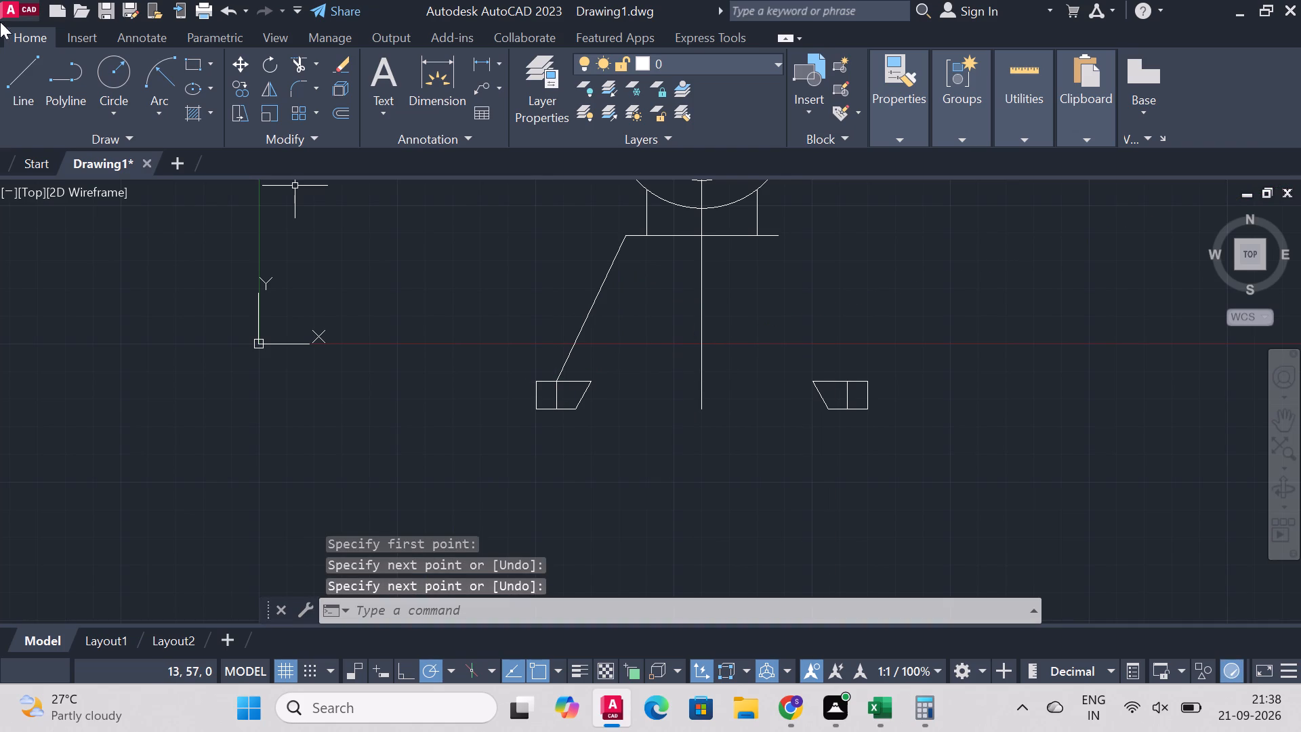
Draw a slanted line from the right end of the support's horizontal line to the top of the right foot's inner vertical line.
left_click(43, 78)
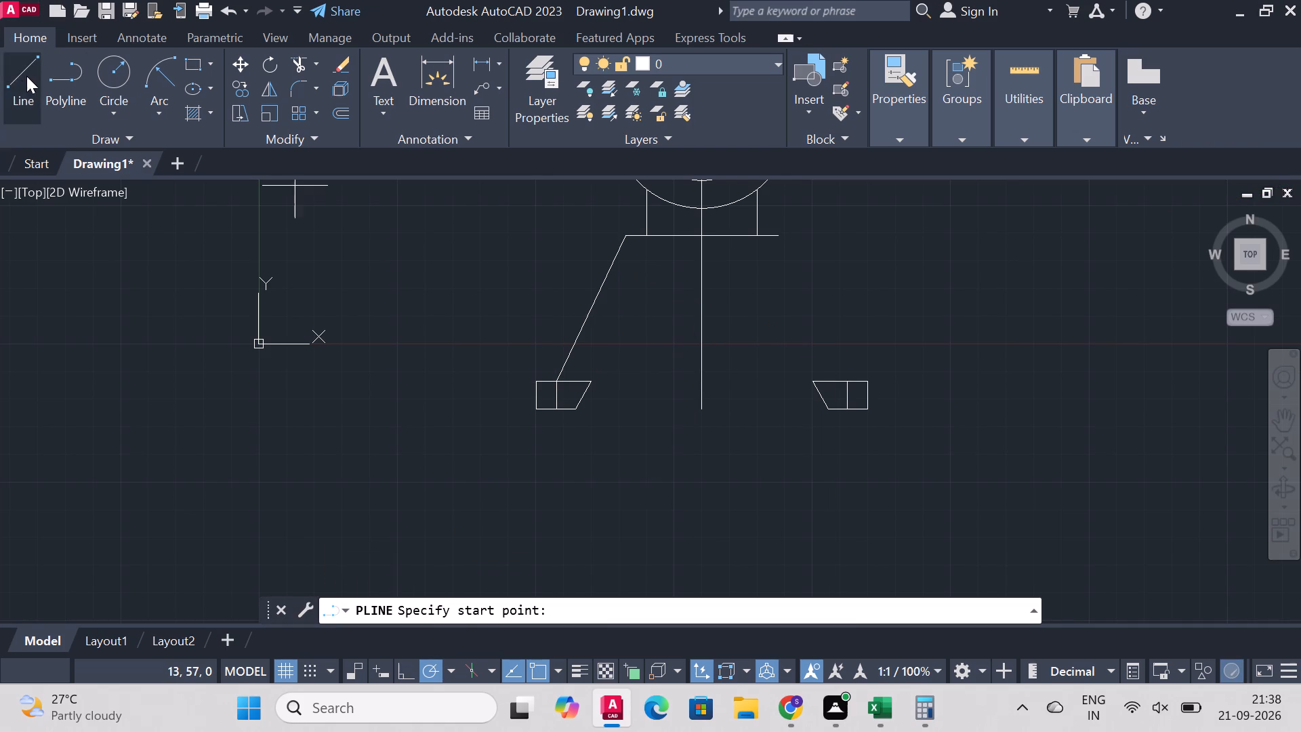
left_click(19, 76)
left_click(774, 238)
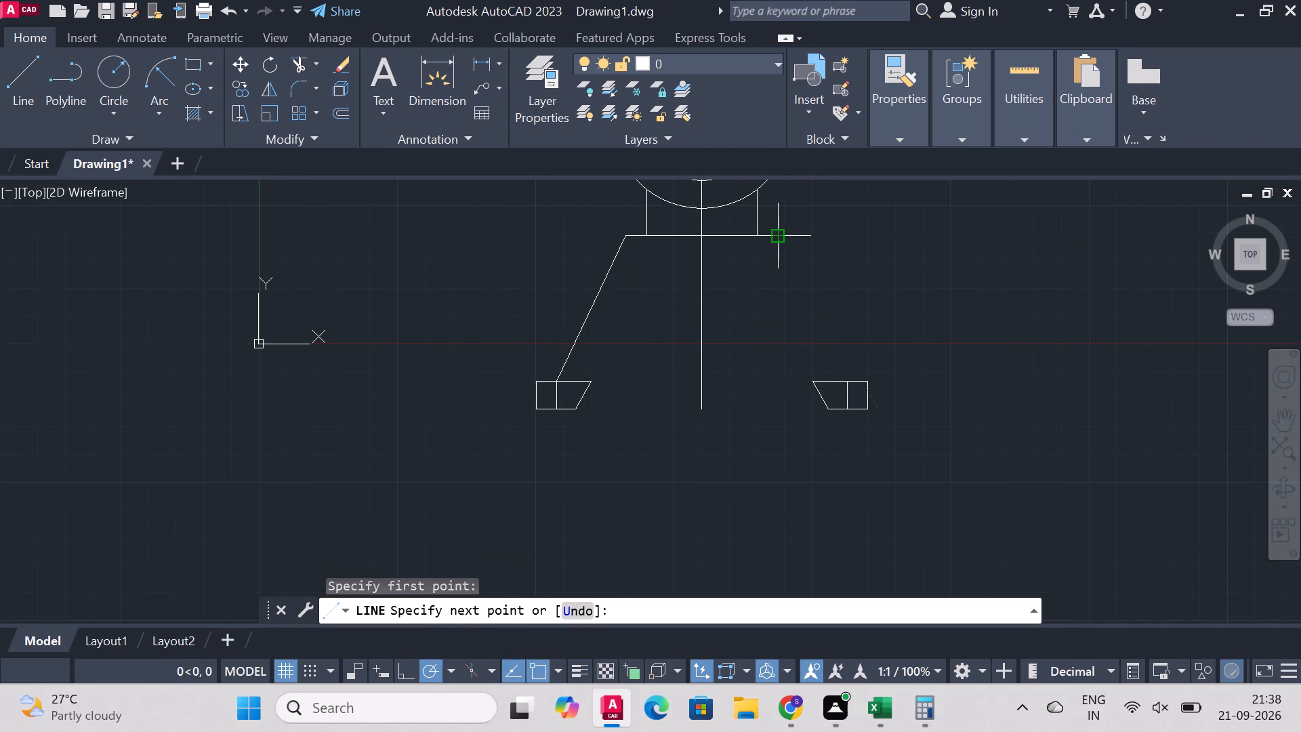
left_click(842, 377)
right_click(857, 288)
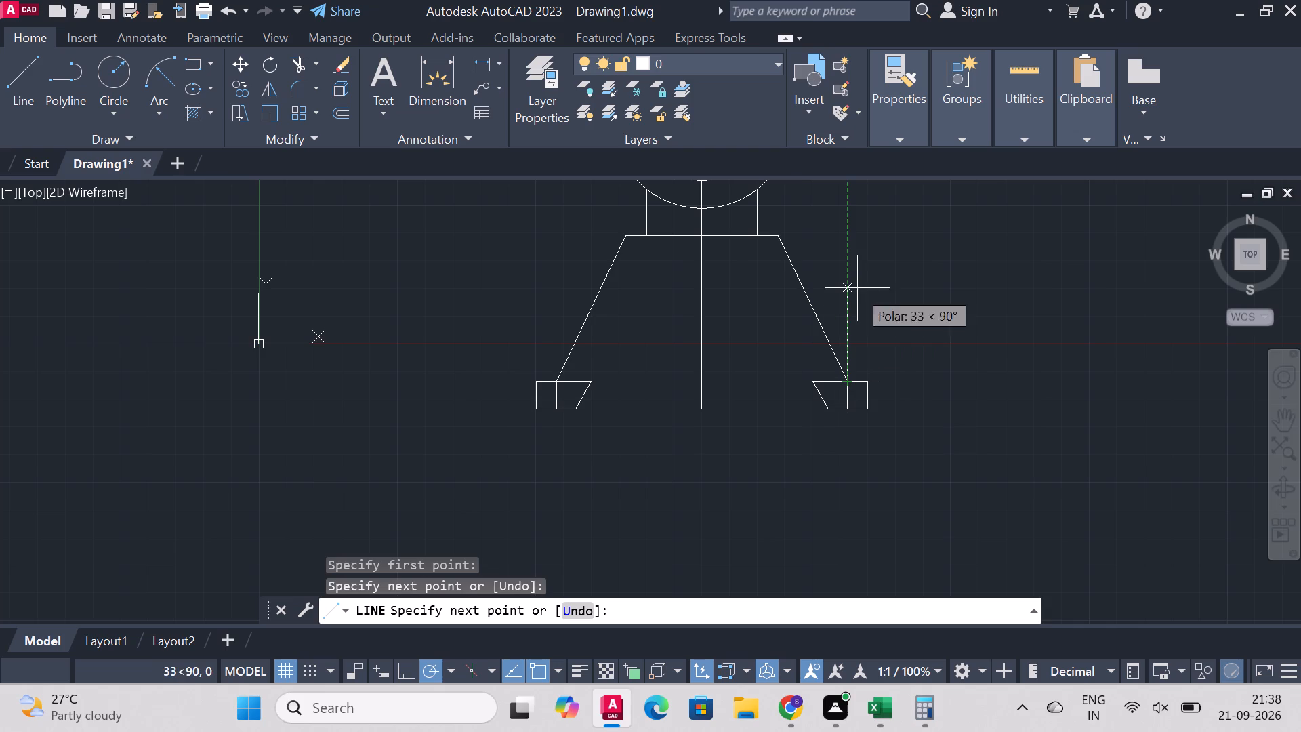
left_click(892, 296)
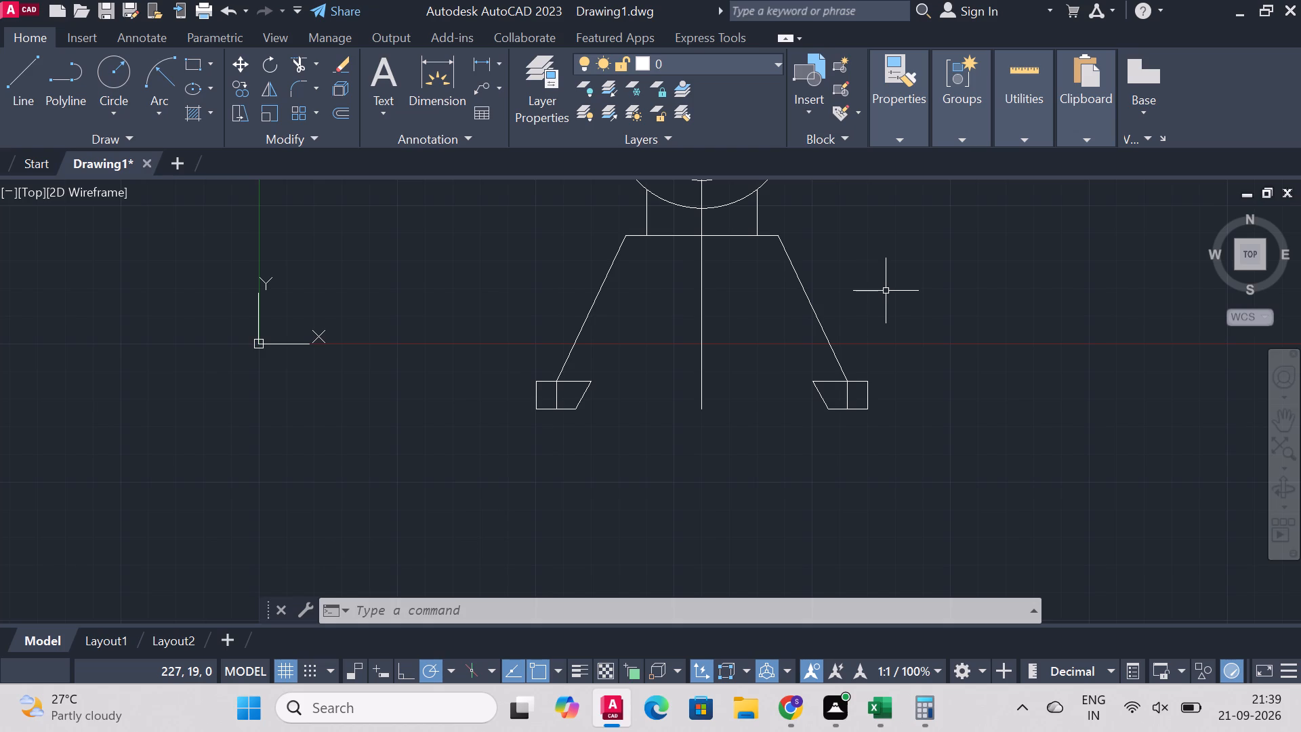
From the bottom of the right foot's inner vertical line, draw a line 32.5 up, continuing horizontally to the centreline.
left_click(30, 71)
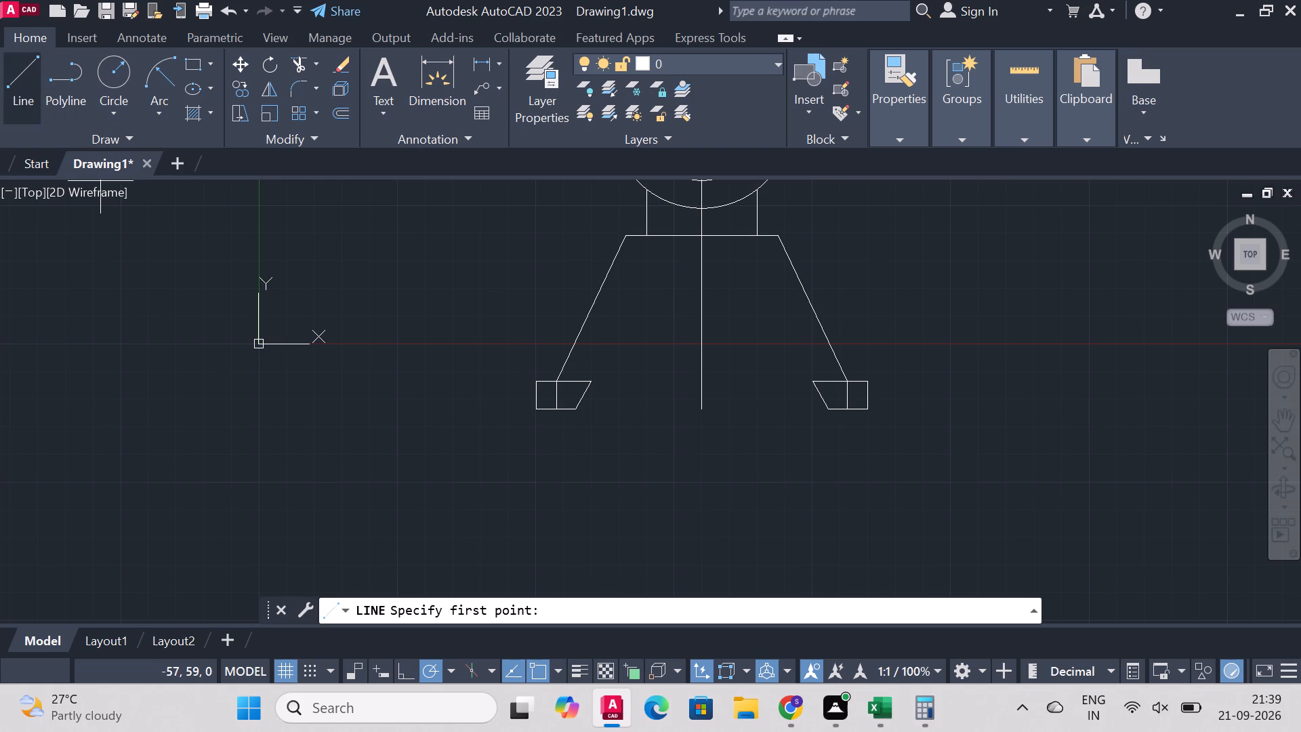
left_click(852, 411)
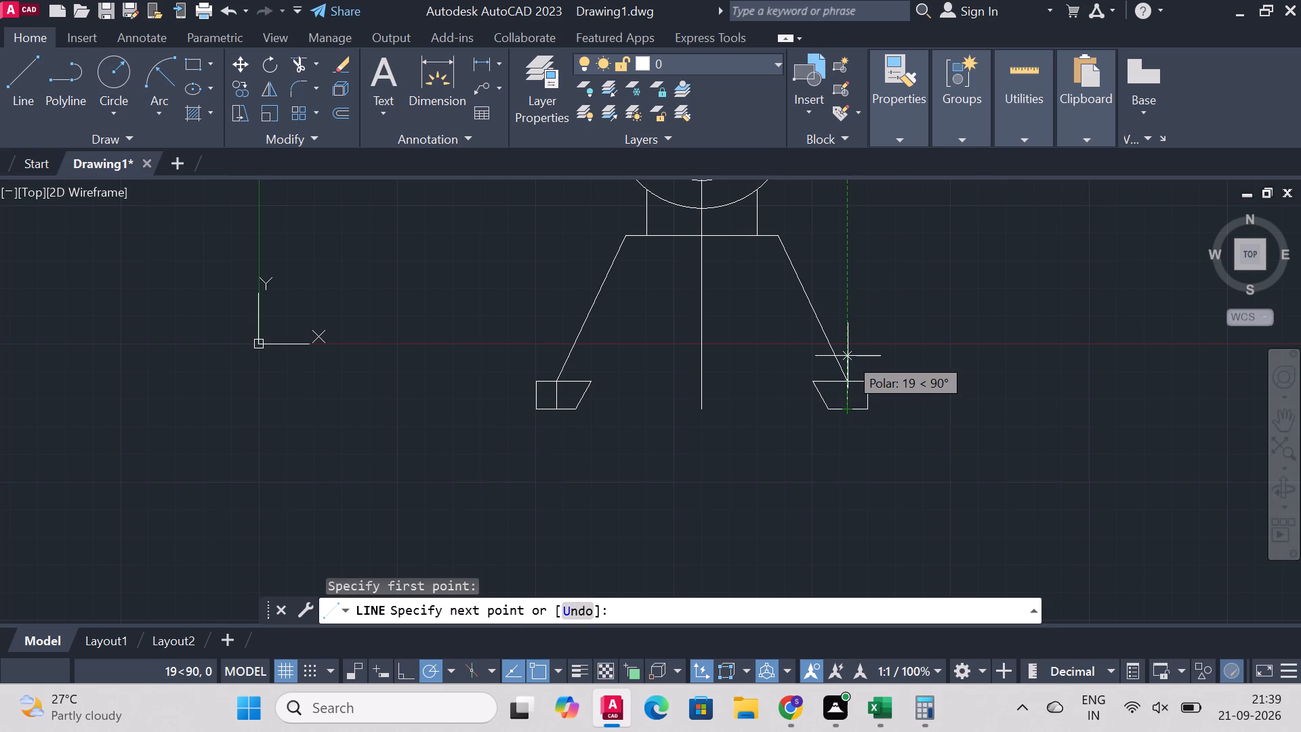
type("32")
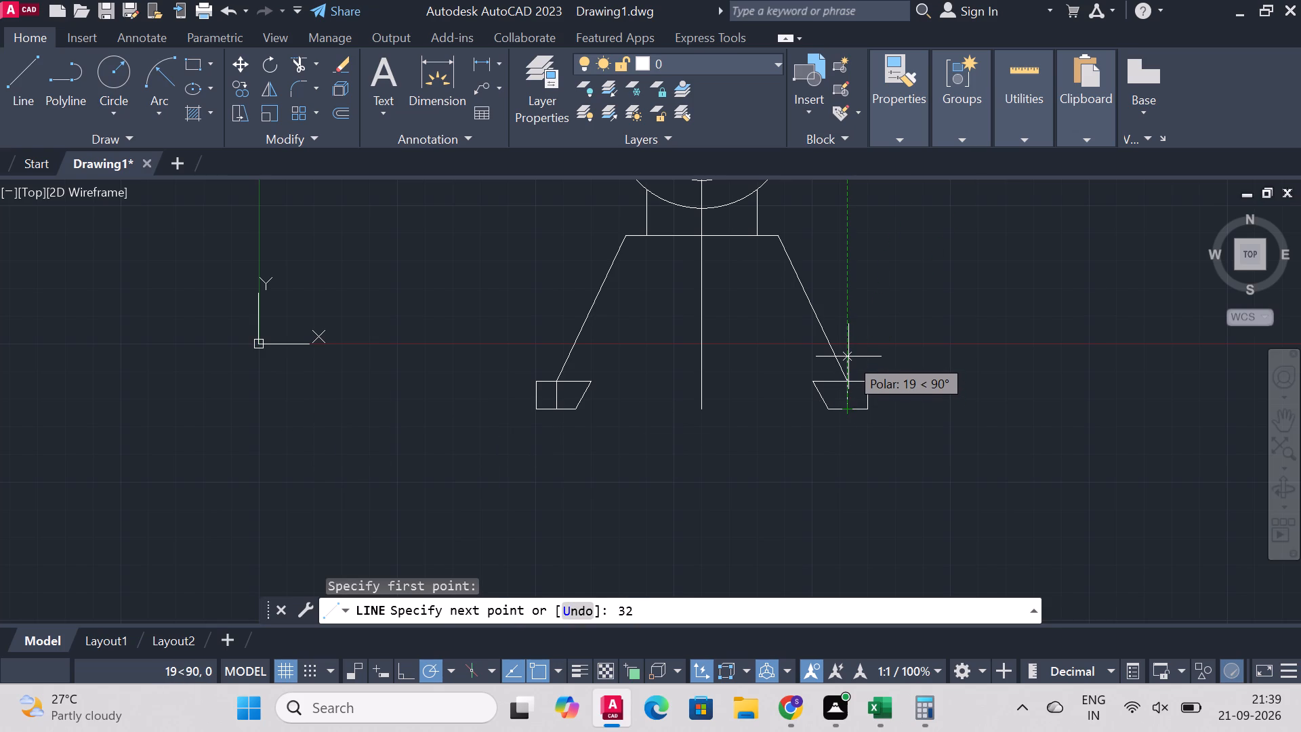
type(".5")
key("Return")
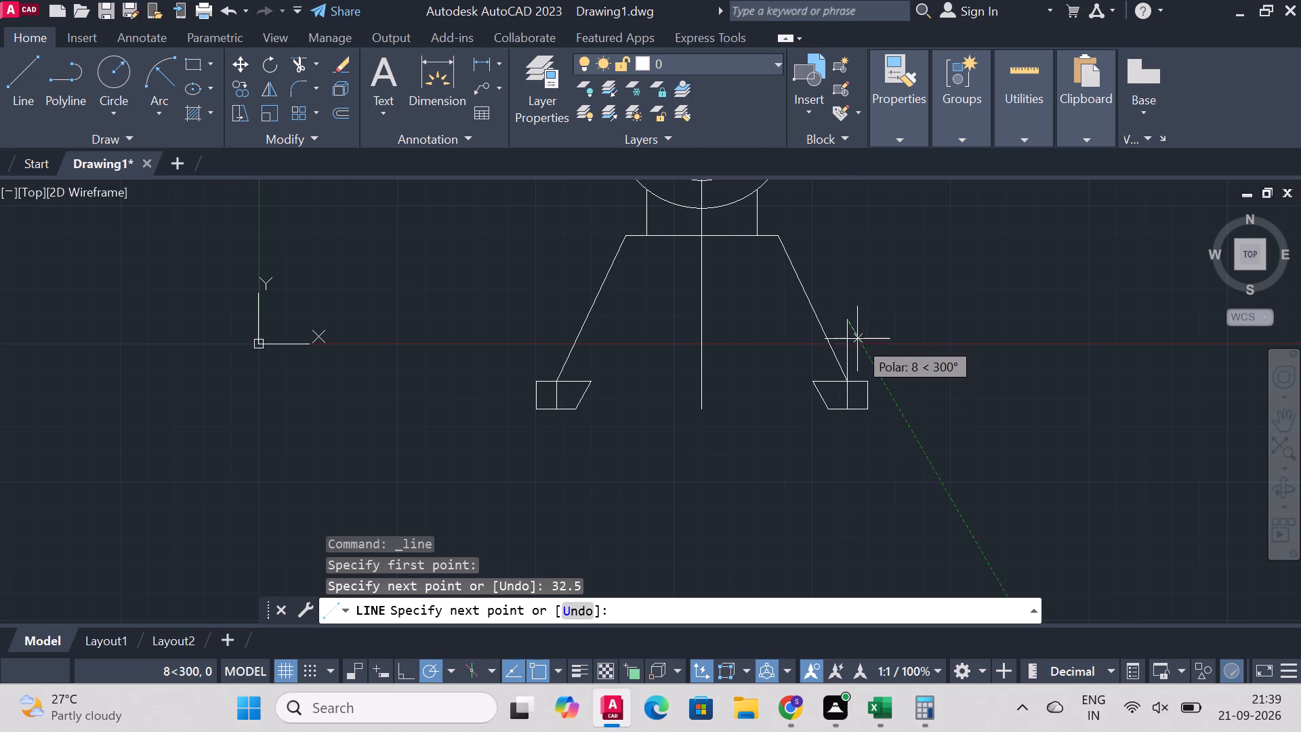
left_click(695, 321)
right_click(695, 321)
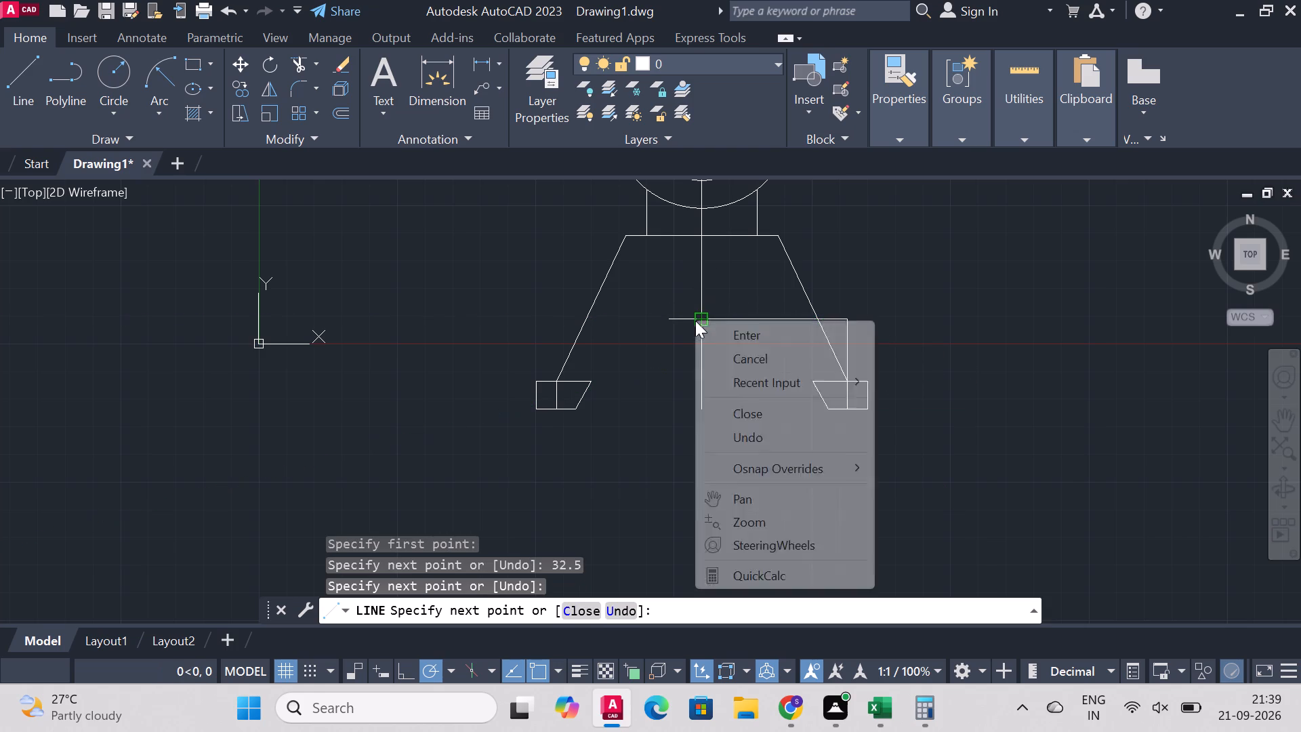
left_click(785, 323)
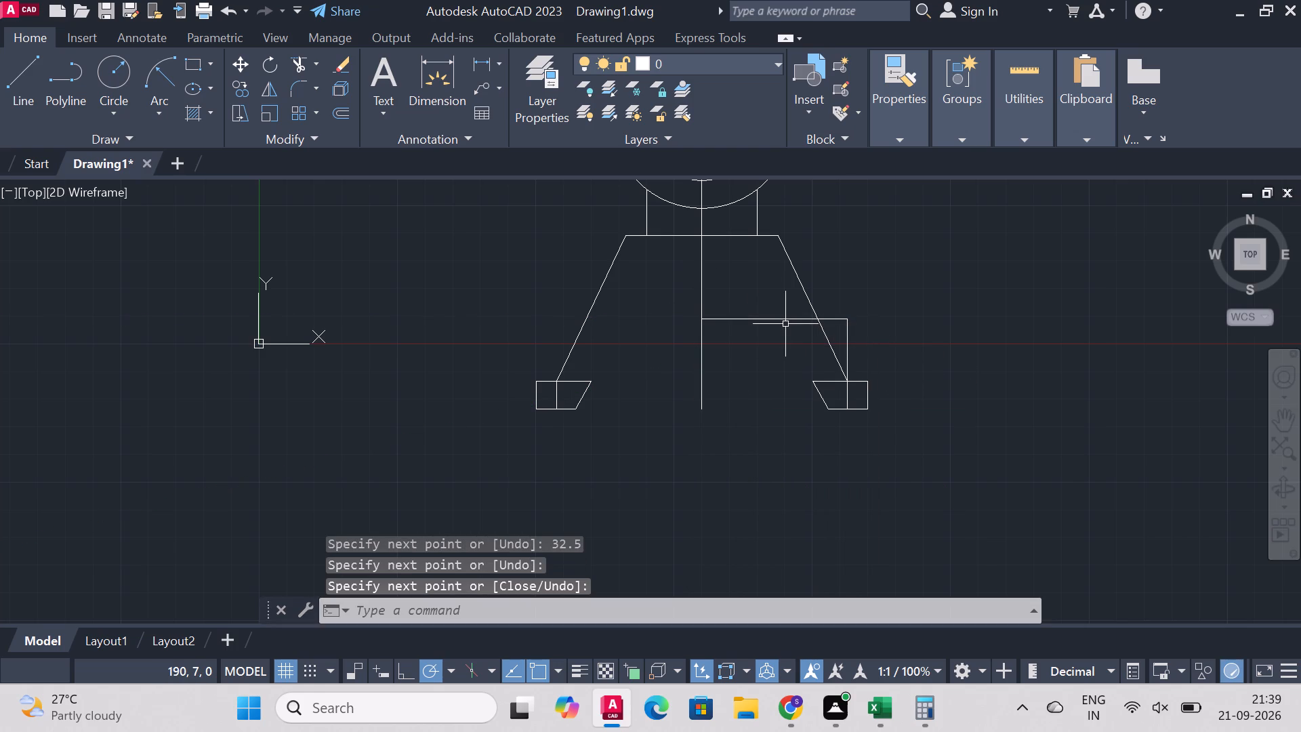
Draw a 45 diameter circle centred where the new horizontal line meets the centreline.
left_click(125, 77)
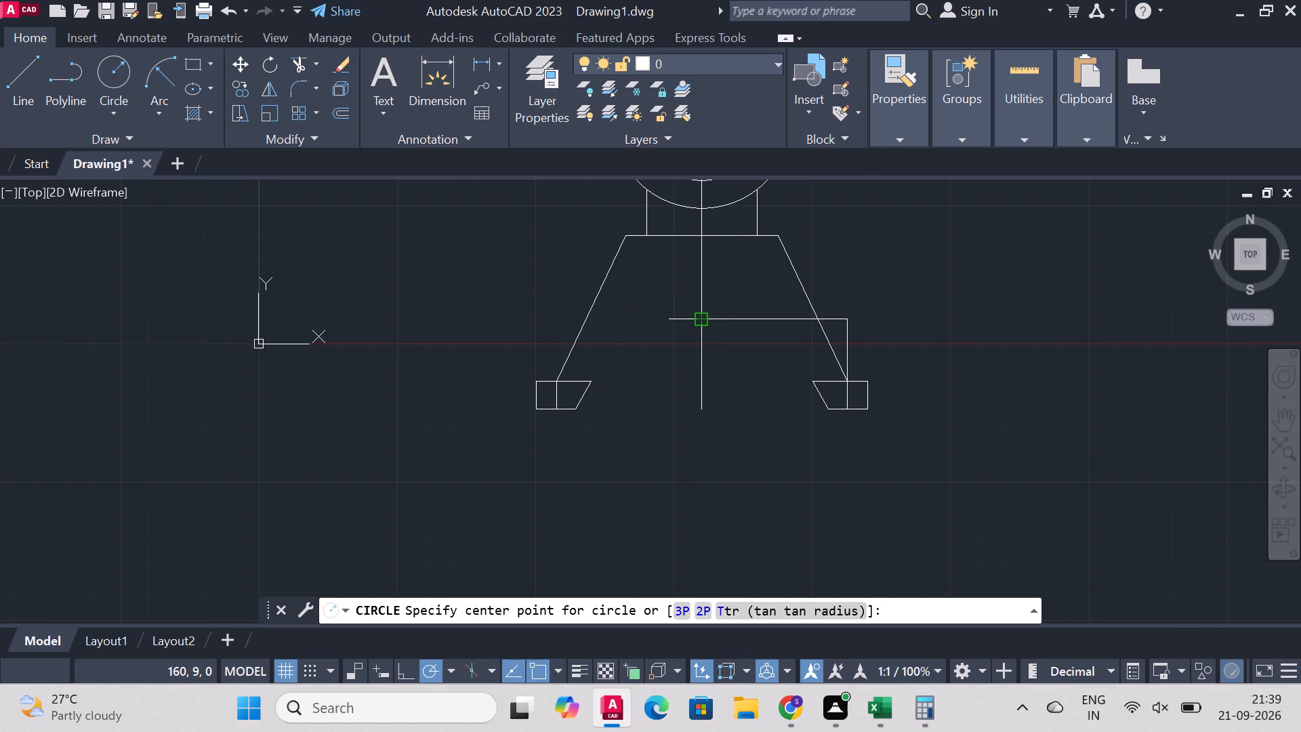
left_click(699, 317)
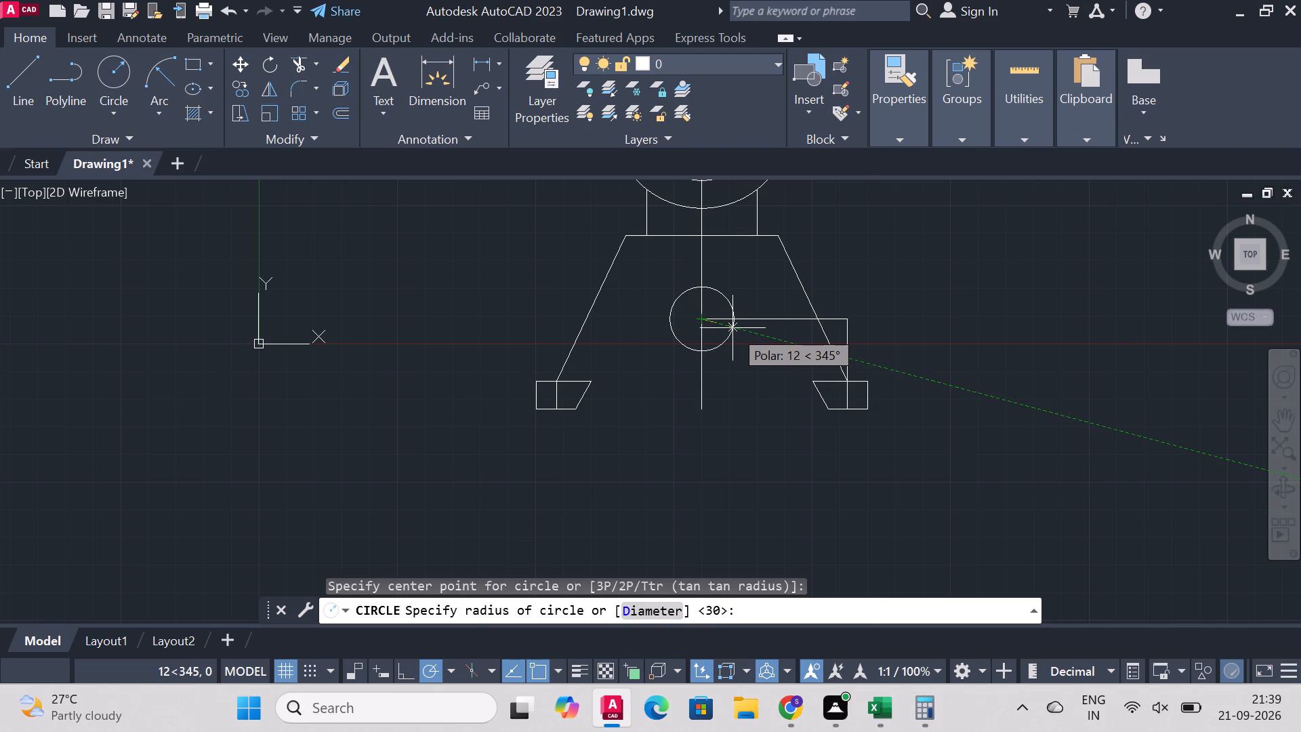
key("d")
key("Return")
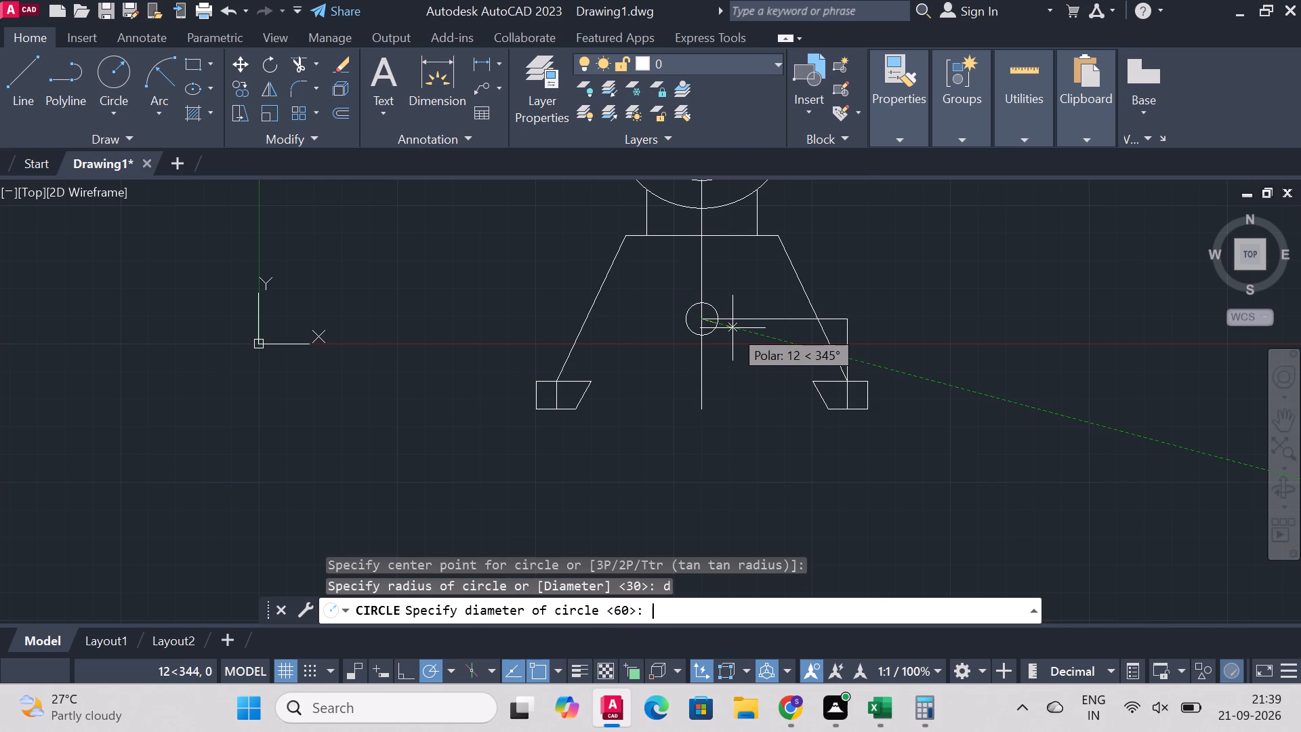
type("45")
key("Return")
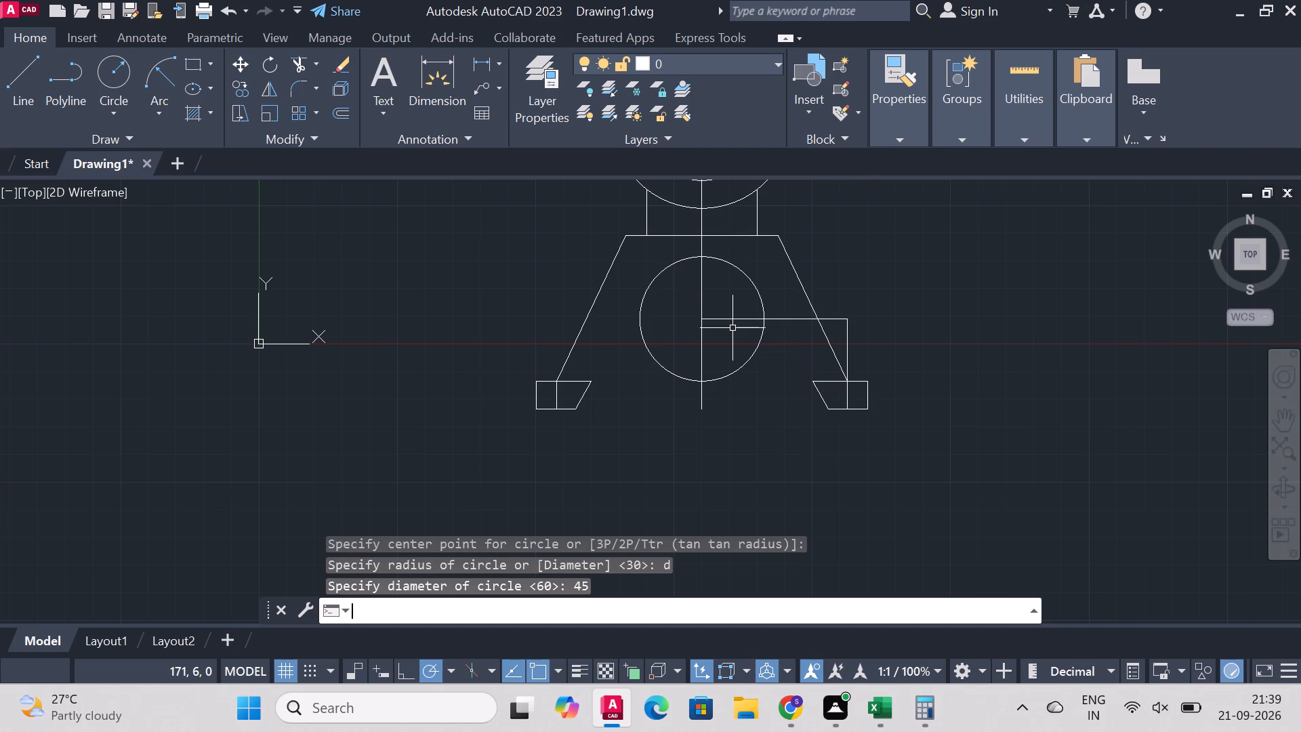
Draw a 45° line about 25 long from the left foot's inner top corner up to the lower circle.
left_click(41, 64)
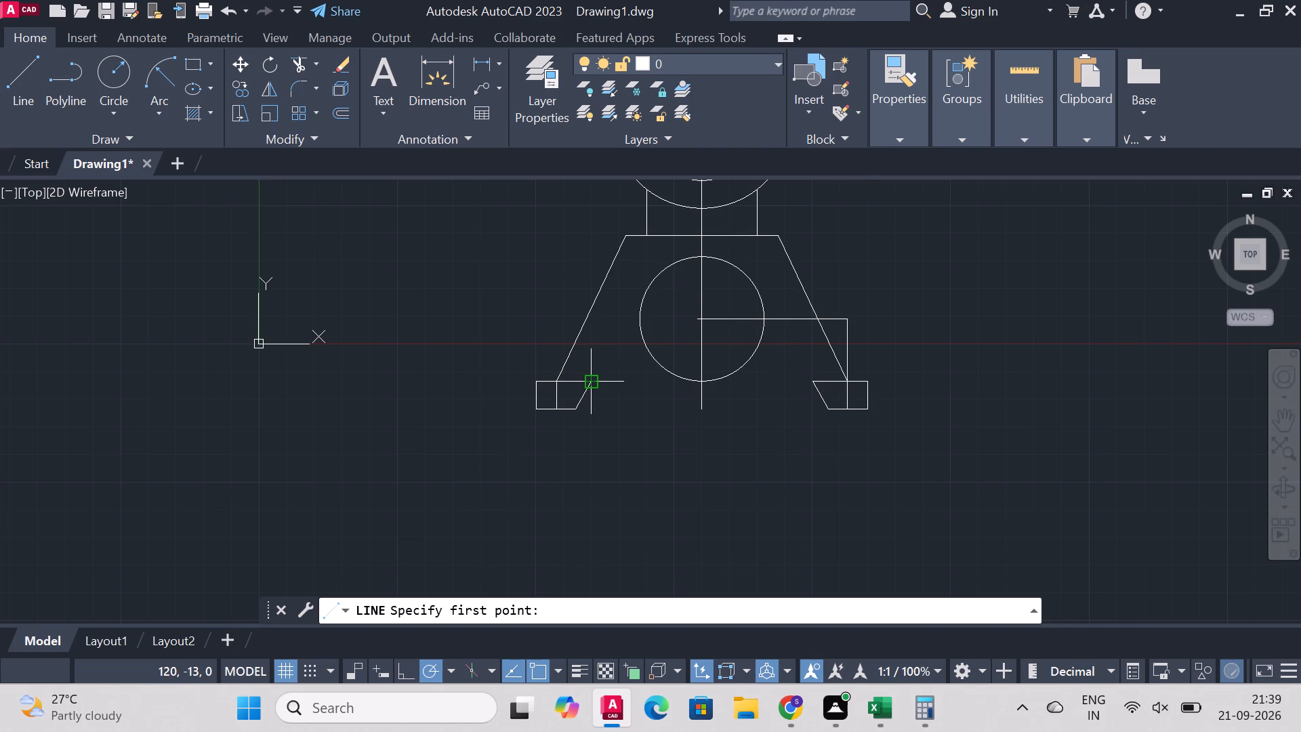
left_click(588, 378)
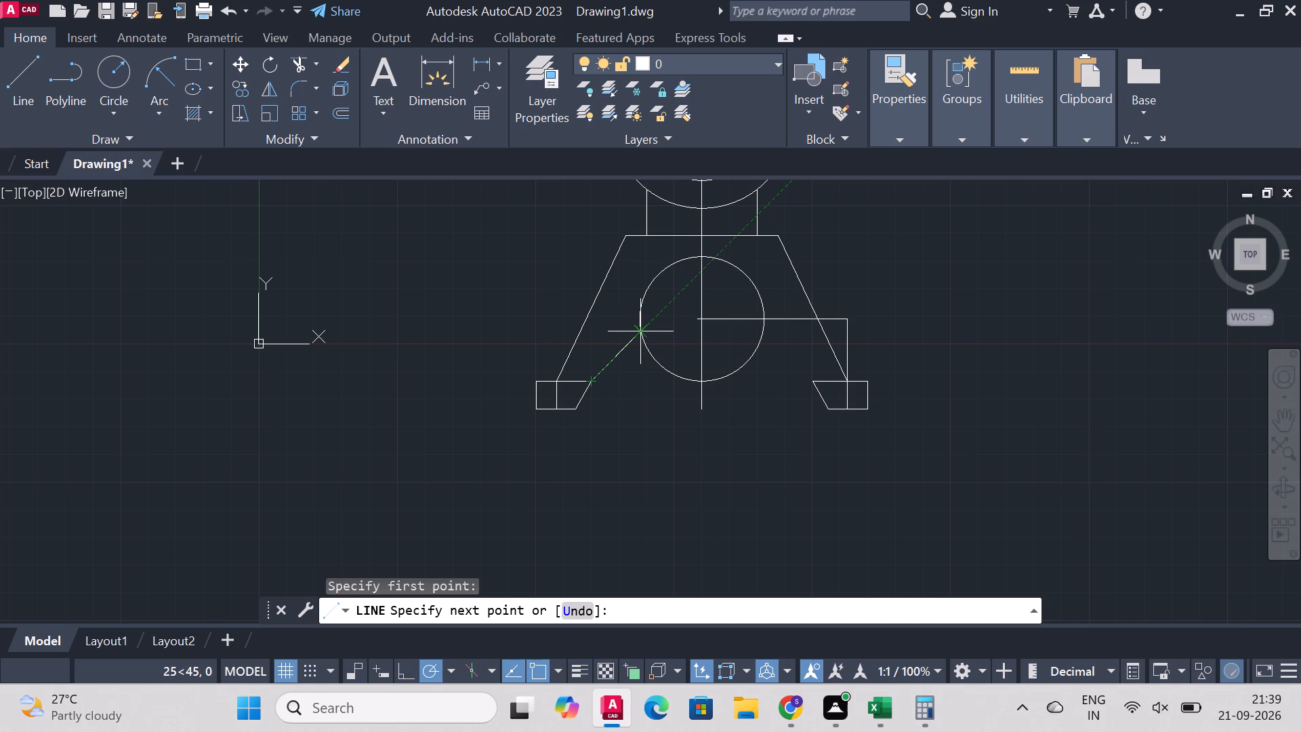
left_click(636, 332)
right_click(637, 332)
left_click(684, 348)
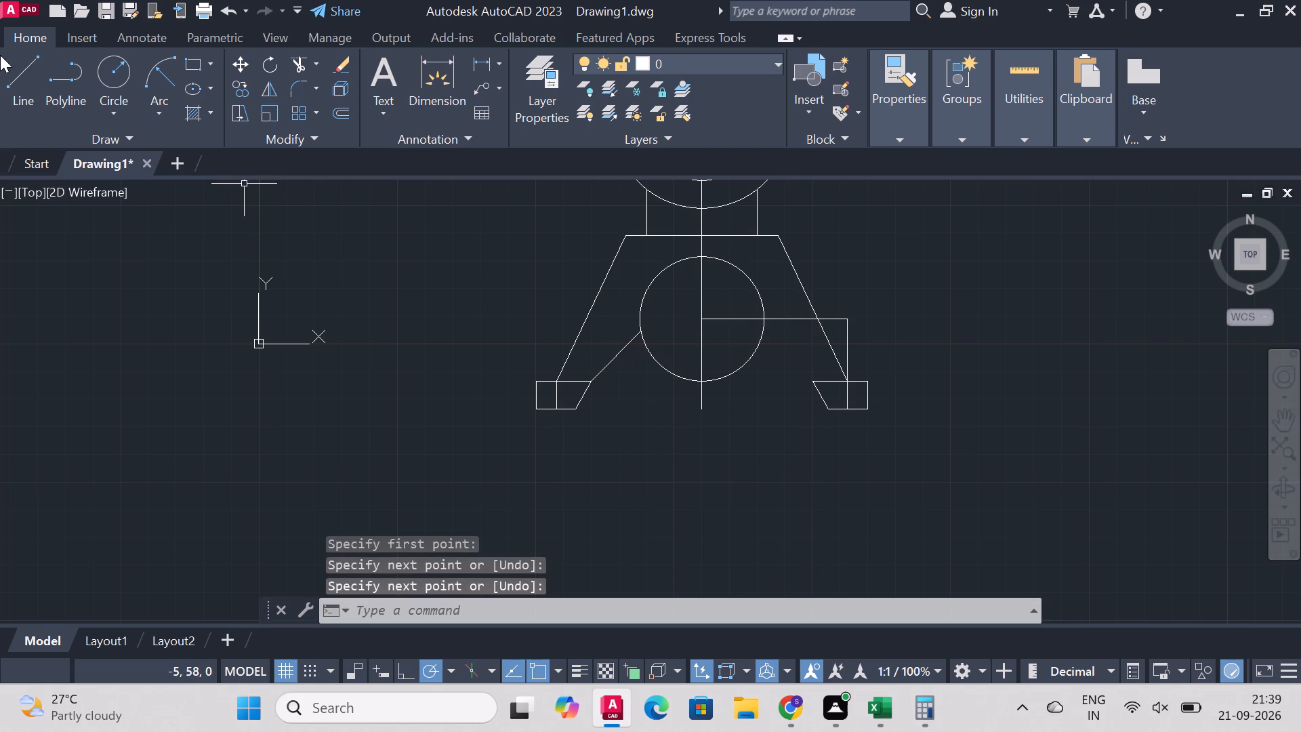
Draw a 135° line about 25 long from the right foot's inner top corner up to the lower circle.
left_click(33, 88)
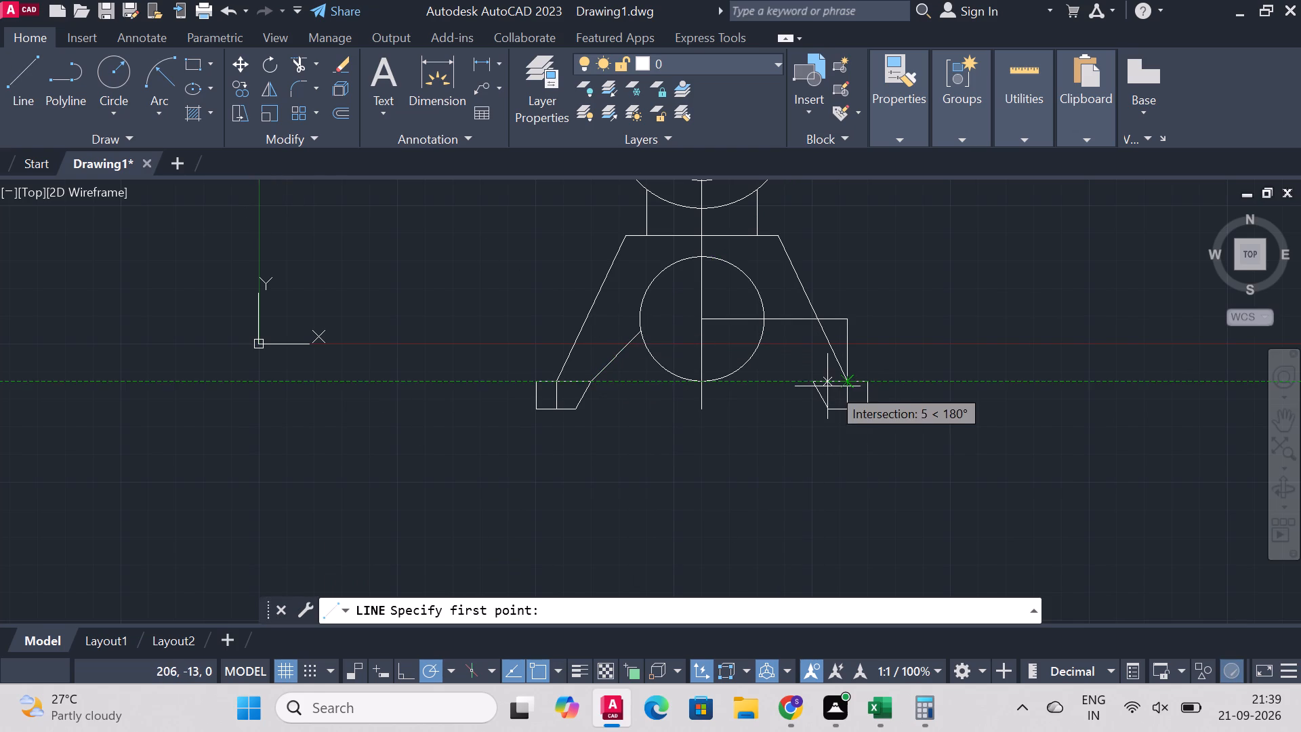
left_click(817, 385)
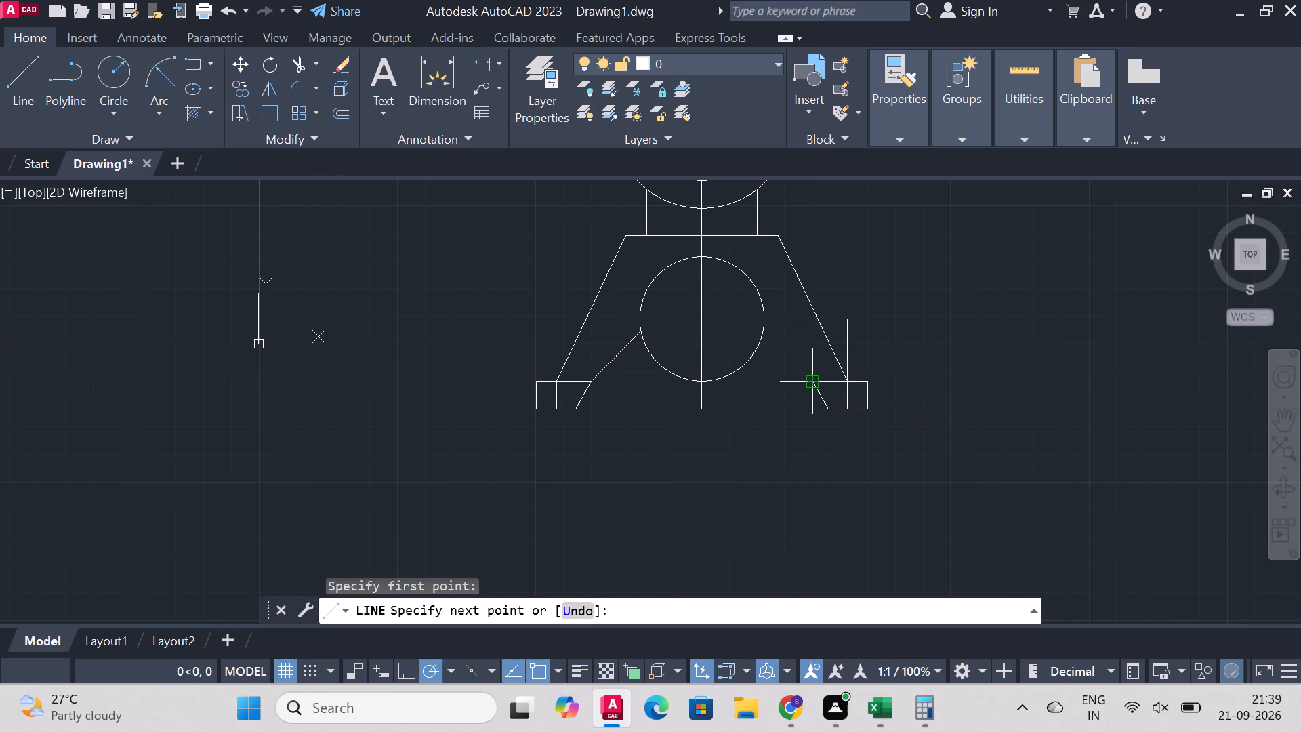
left_click(763, 332)
right_click(763, 332)
left_click(831, 350)
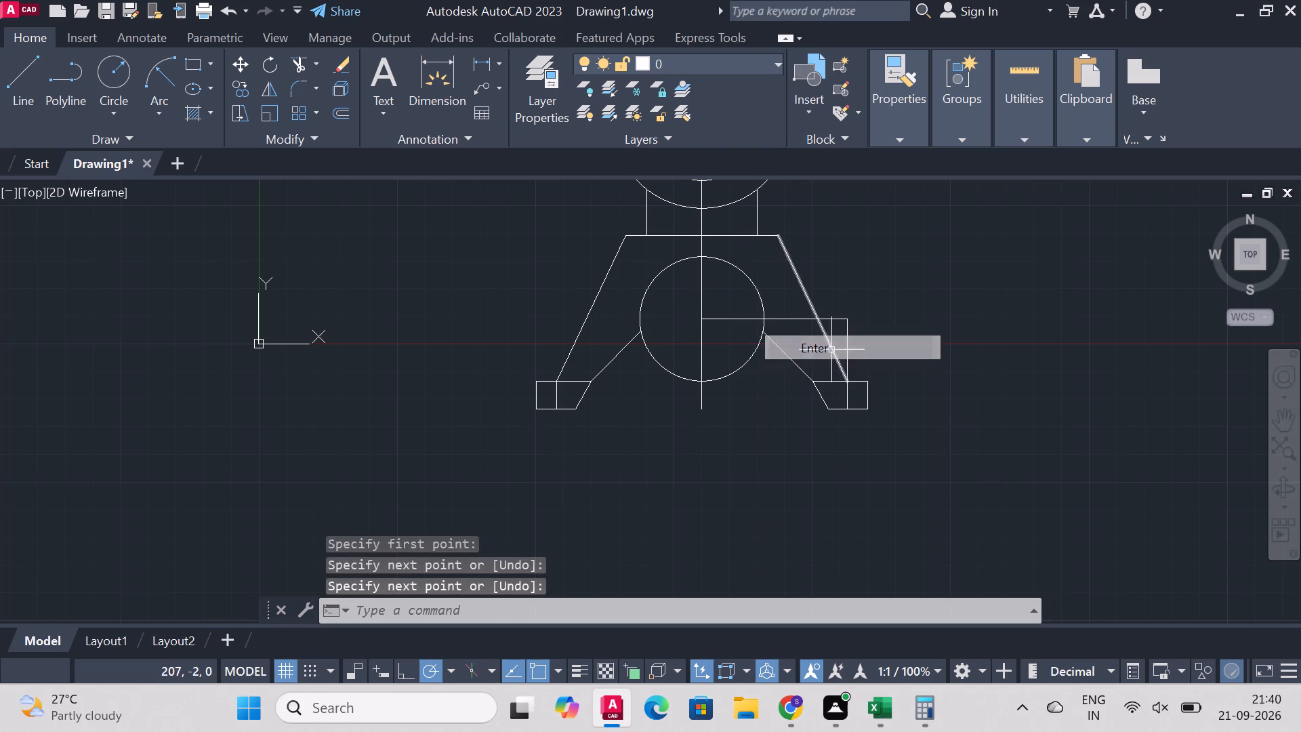
Trim the lower circle's bottom arc between the two angled lines and remove the horizontal and vertical construction lines above the right foot.
left_click(308, 74)
left_click(667, 369)
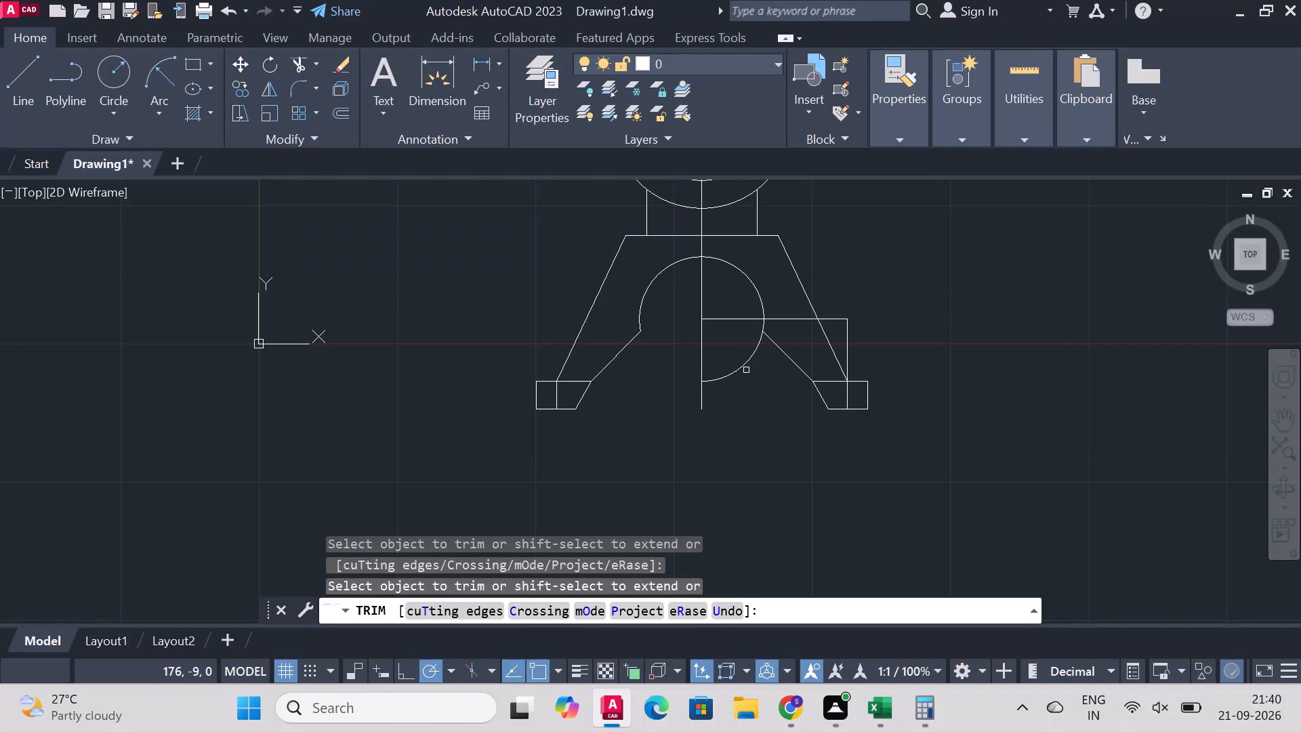
left_click(743, 365)
left_click(738, 322)
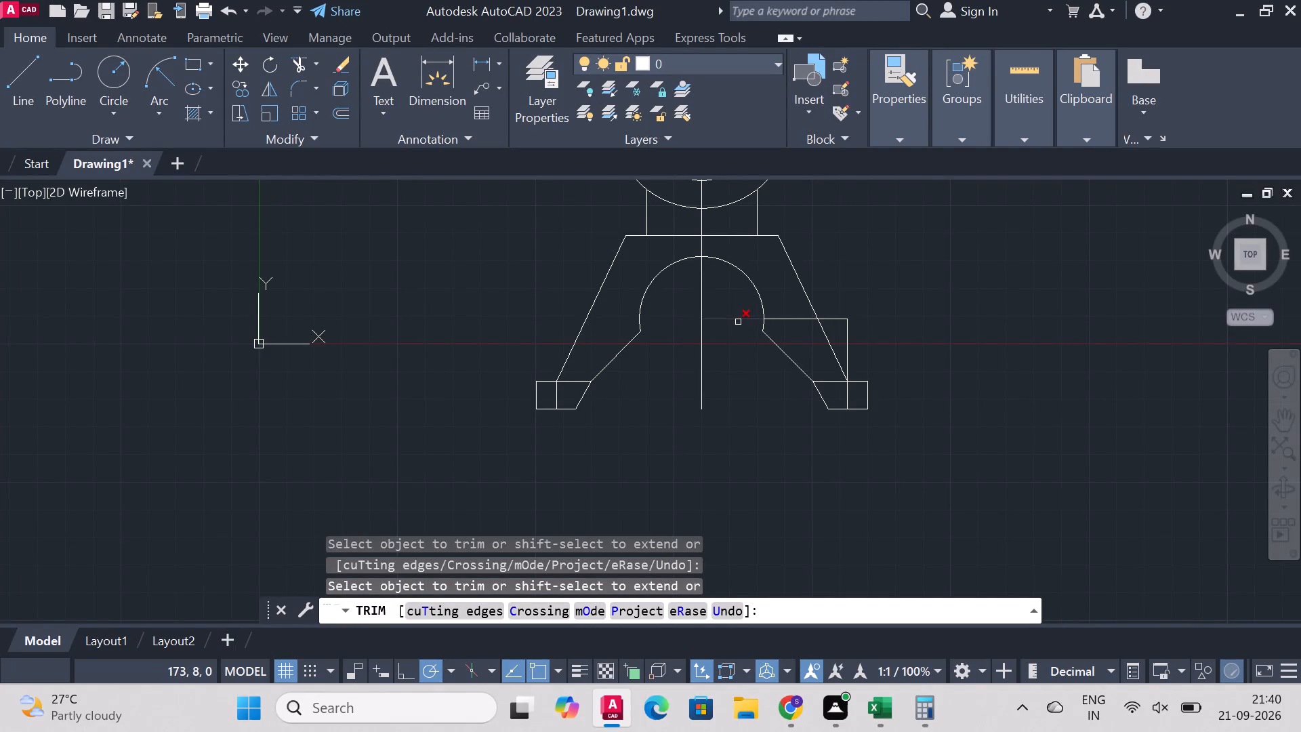
left_click(781, 321)
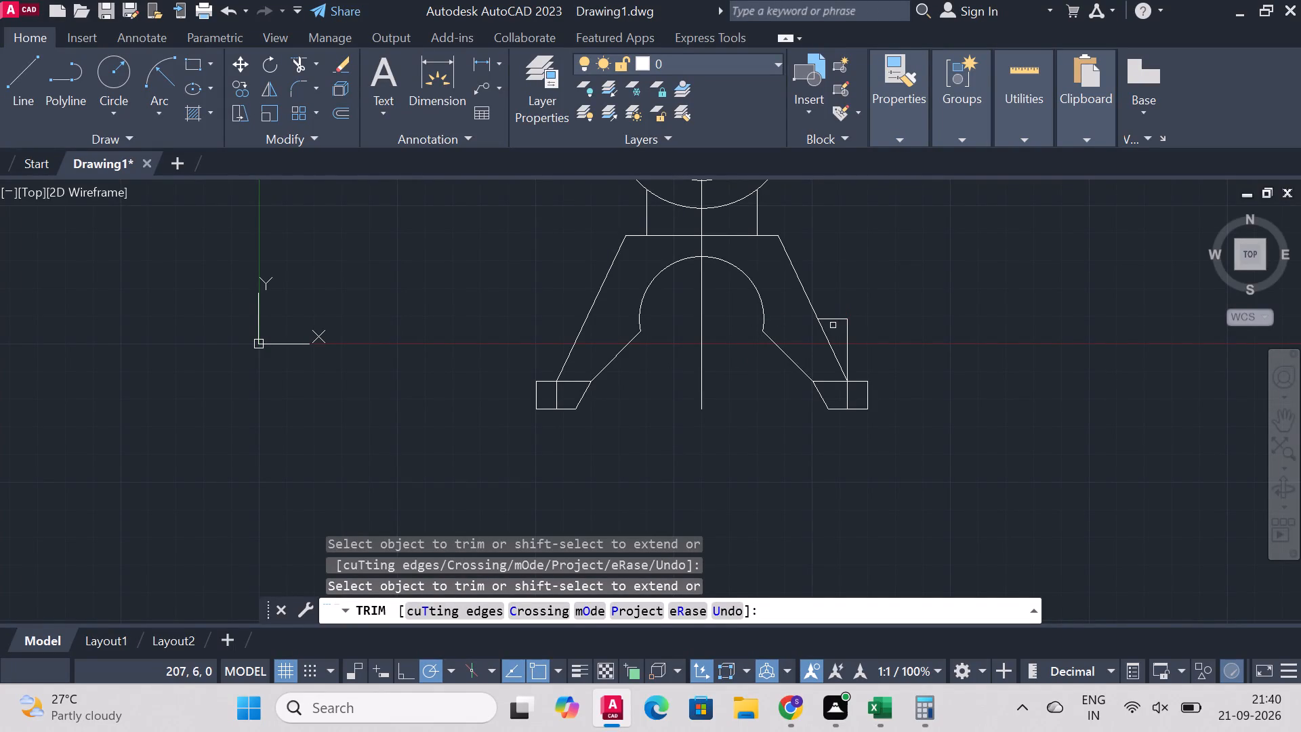
left_click(834, 319)
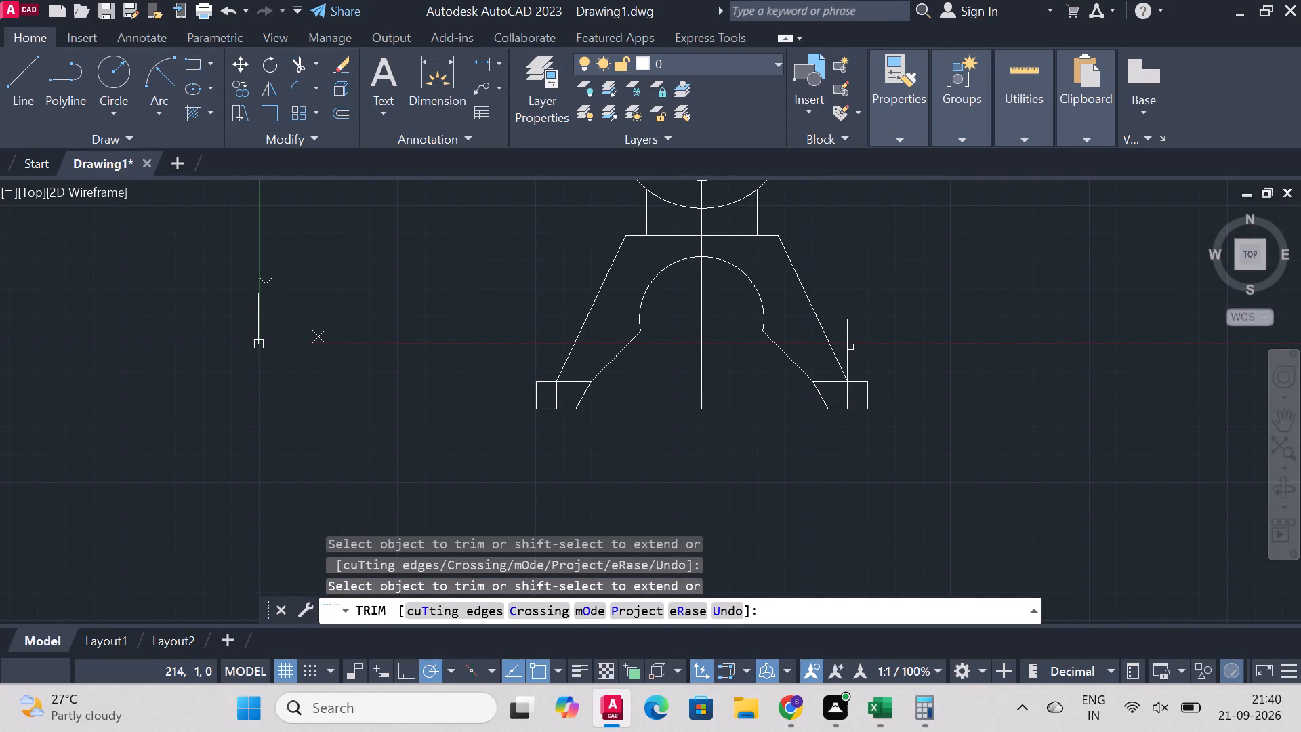
left_click(849, 342)
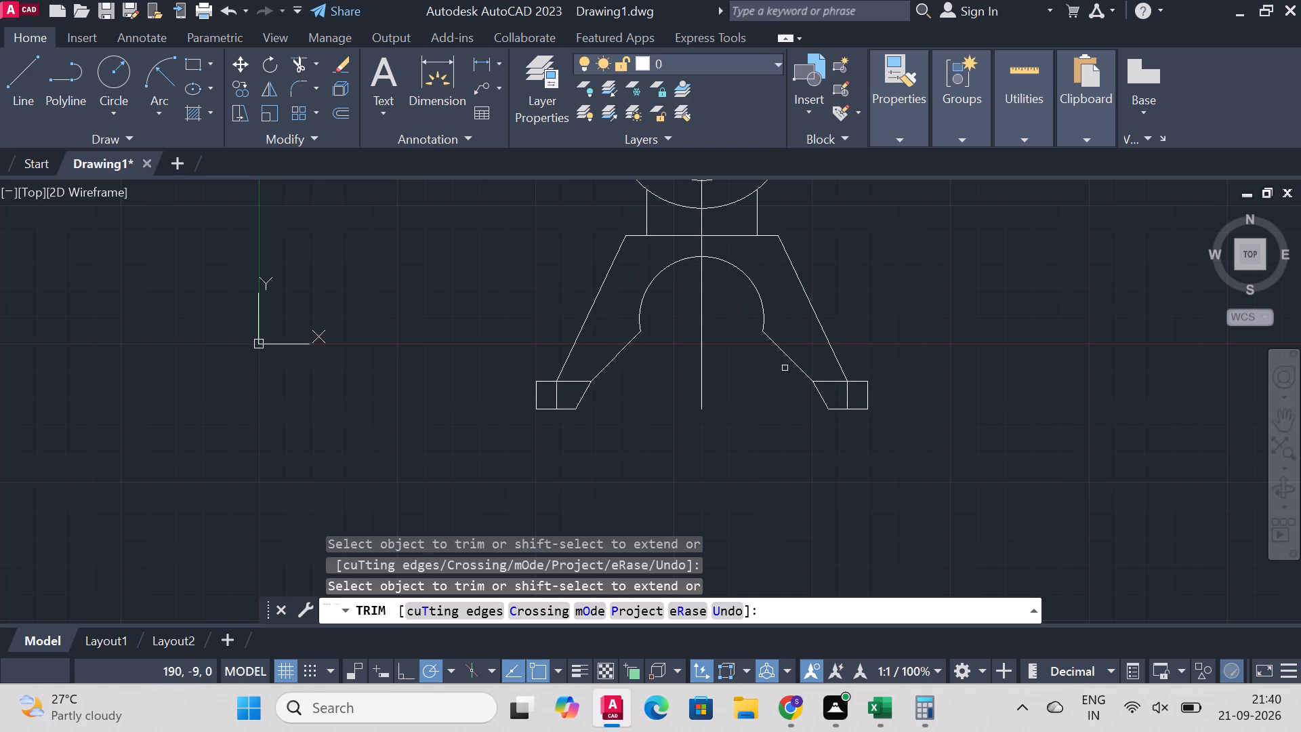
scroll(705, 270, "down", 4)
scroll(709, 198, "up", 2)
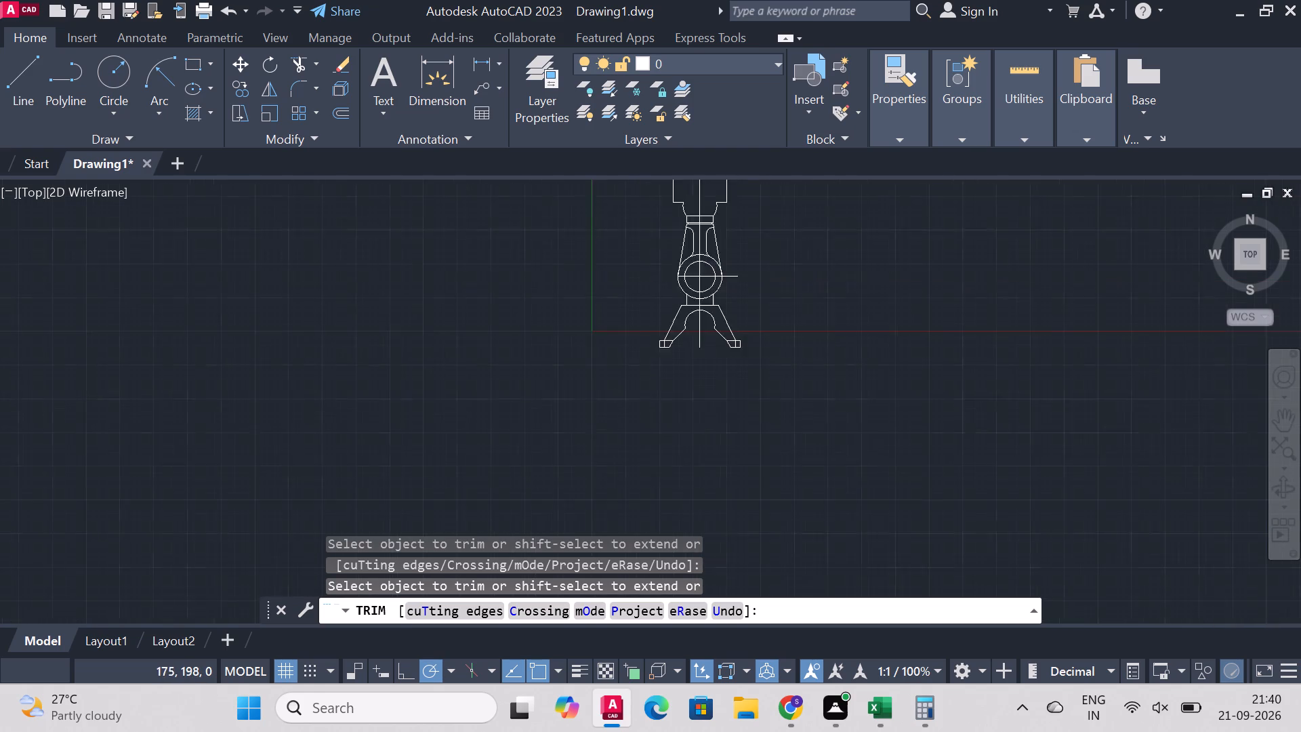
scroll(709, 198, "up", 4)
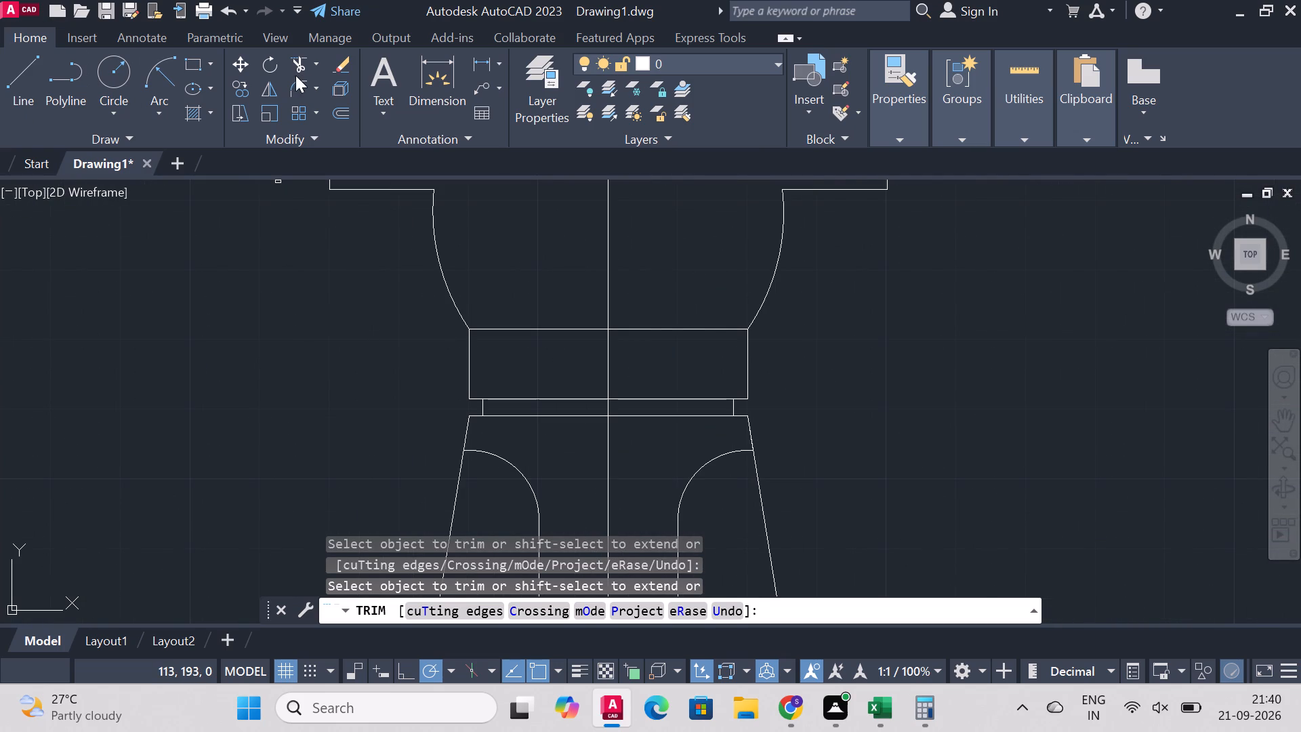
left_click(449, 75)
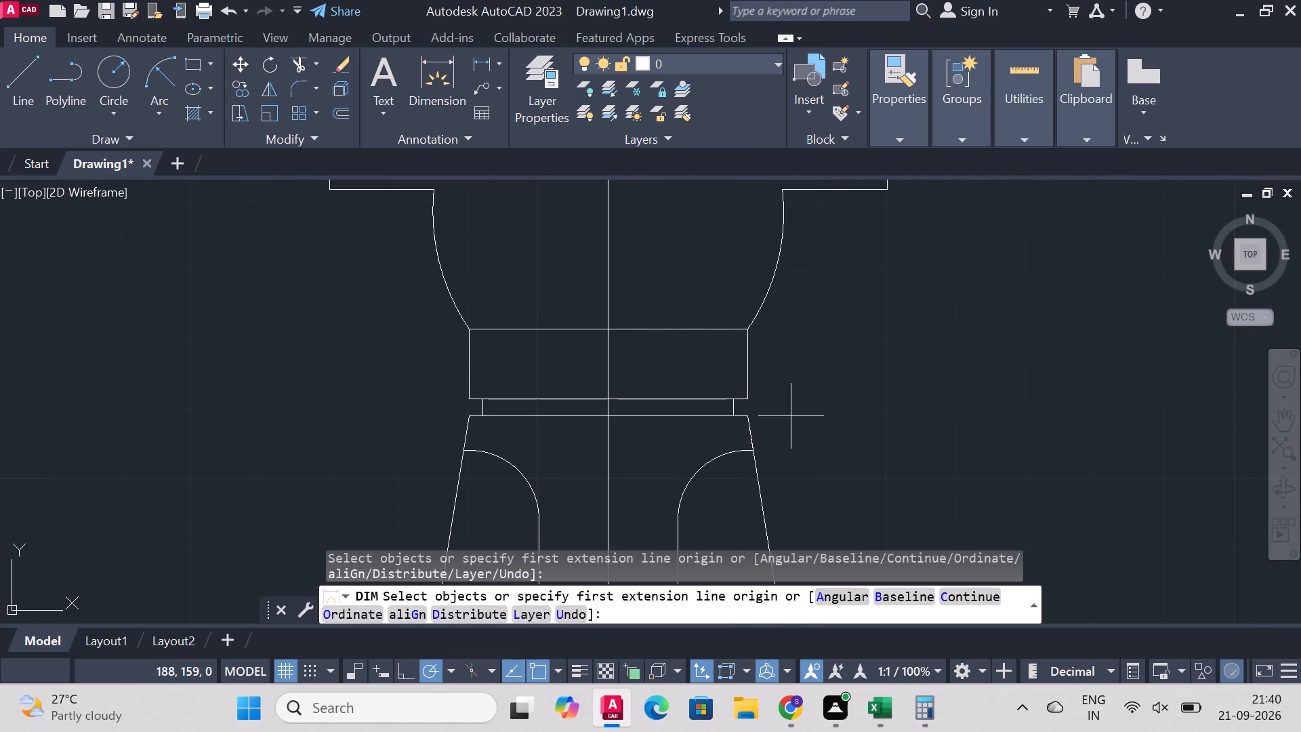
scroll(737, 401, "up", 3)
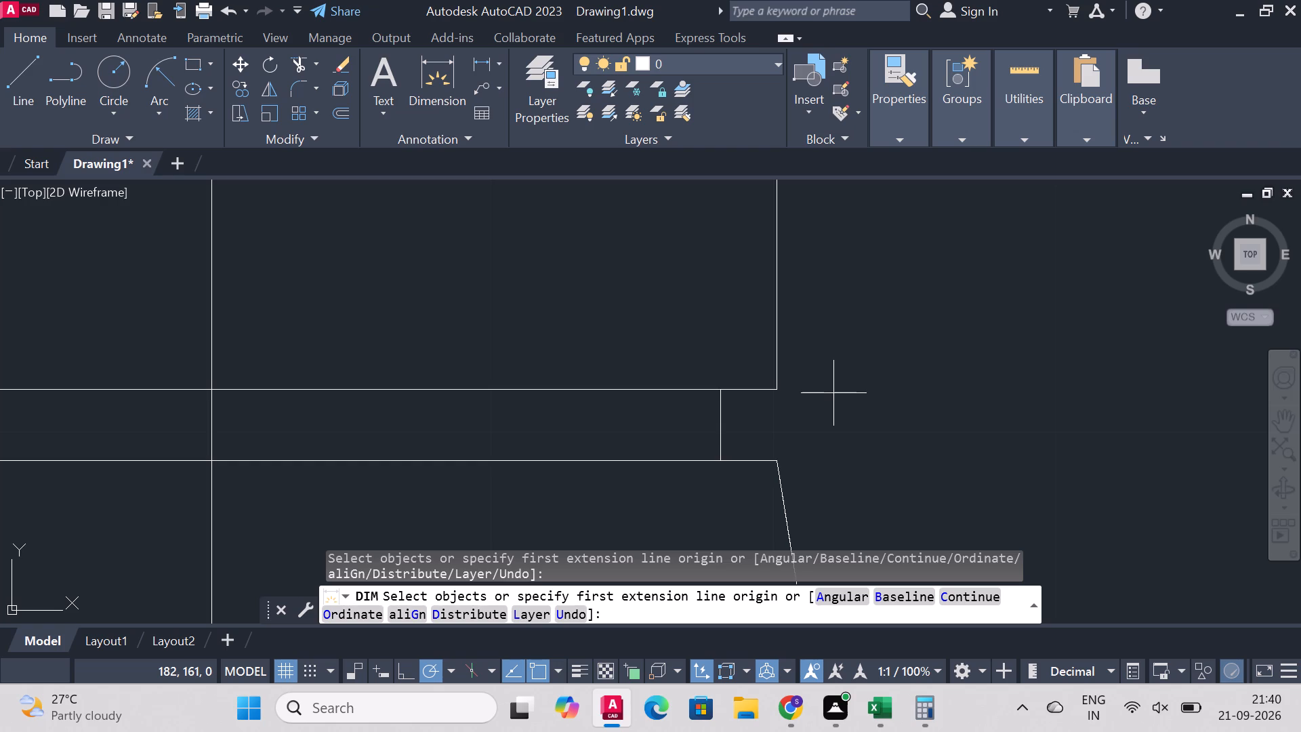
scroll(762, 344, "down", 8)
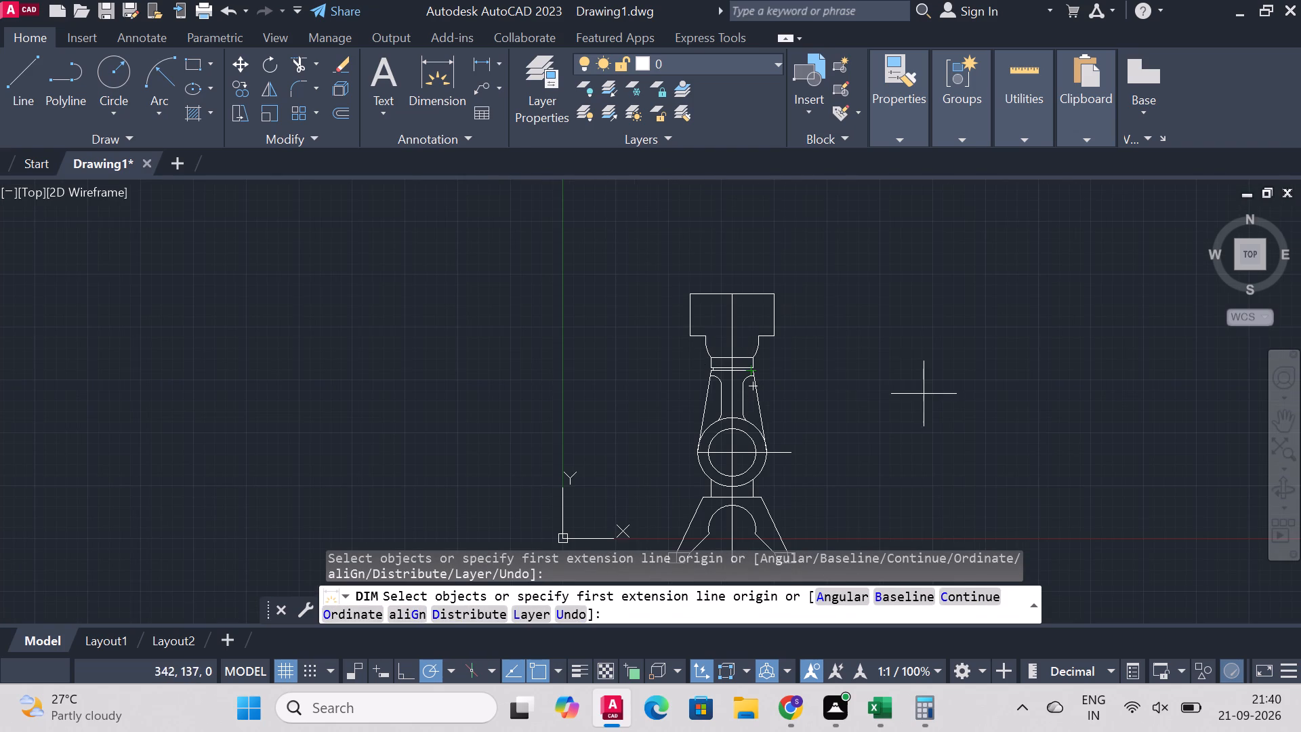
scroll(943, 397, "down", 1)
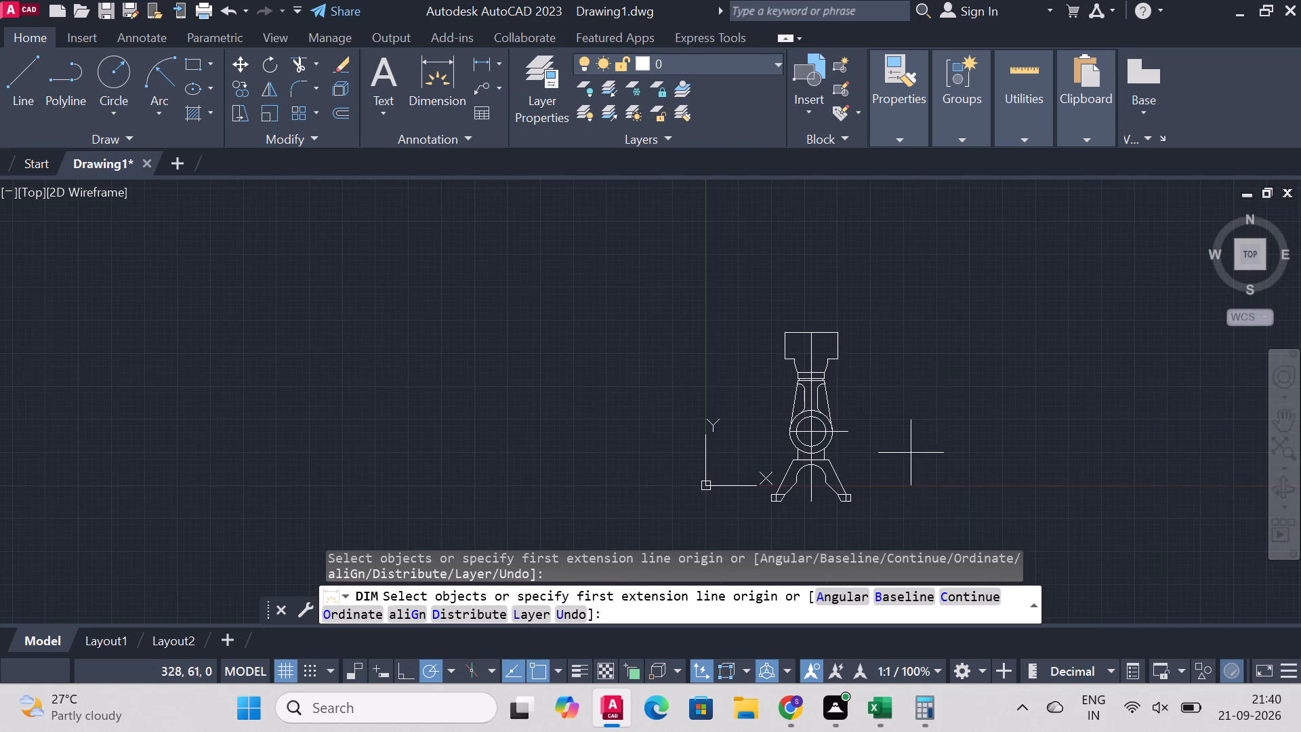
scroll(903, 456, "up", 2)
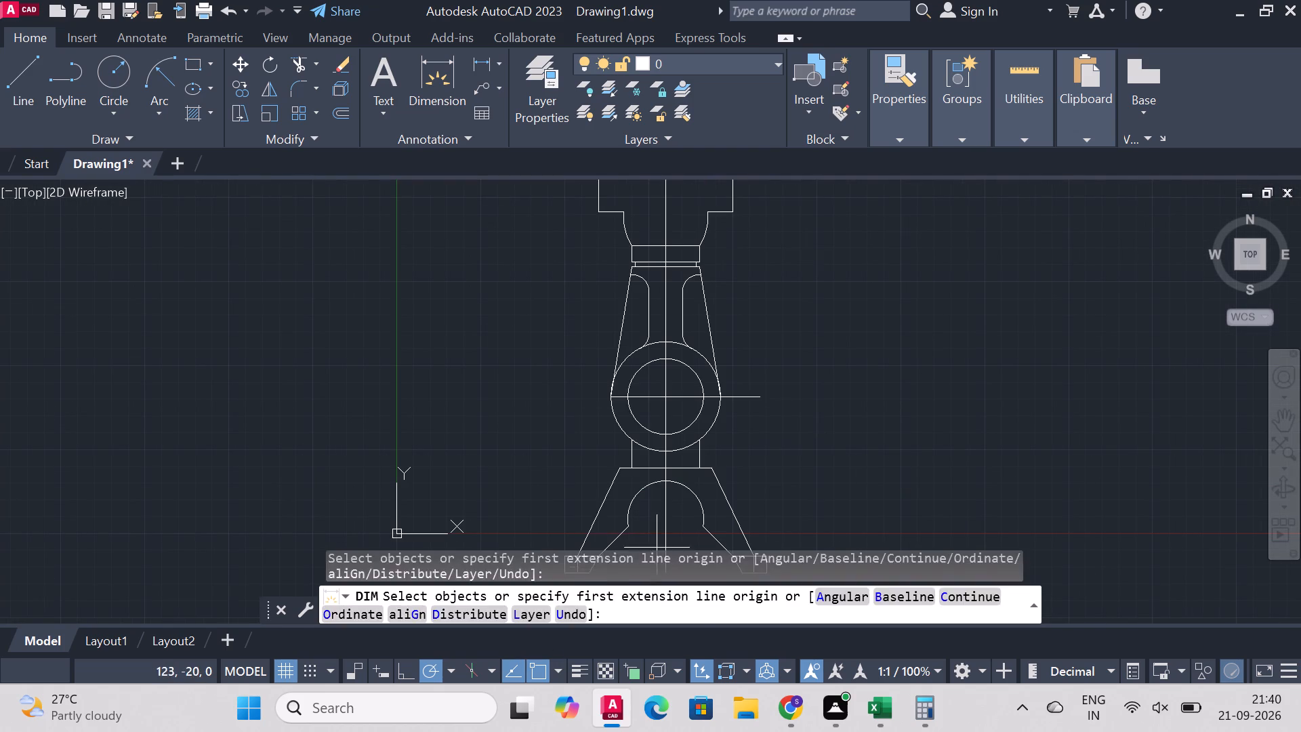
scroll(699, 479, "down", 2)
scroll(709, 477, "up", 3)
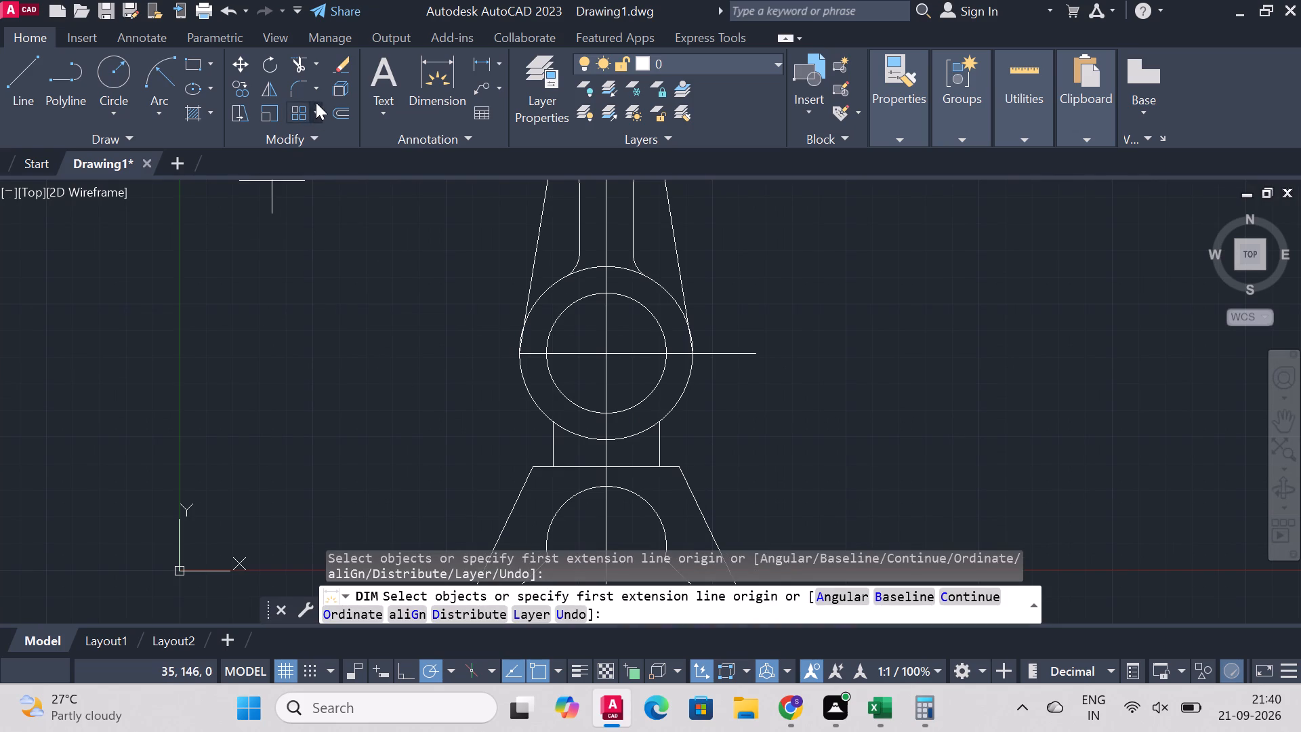
Fillet the corner between the right vertical neck line below the large circle and the horizontal shoulder line with radius 5.
left_click(300, 85)
scroll(793, 452, "down", 2)
scroll(760, 497, "up", 2)
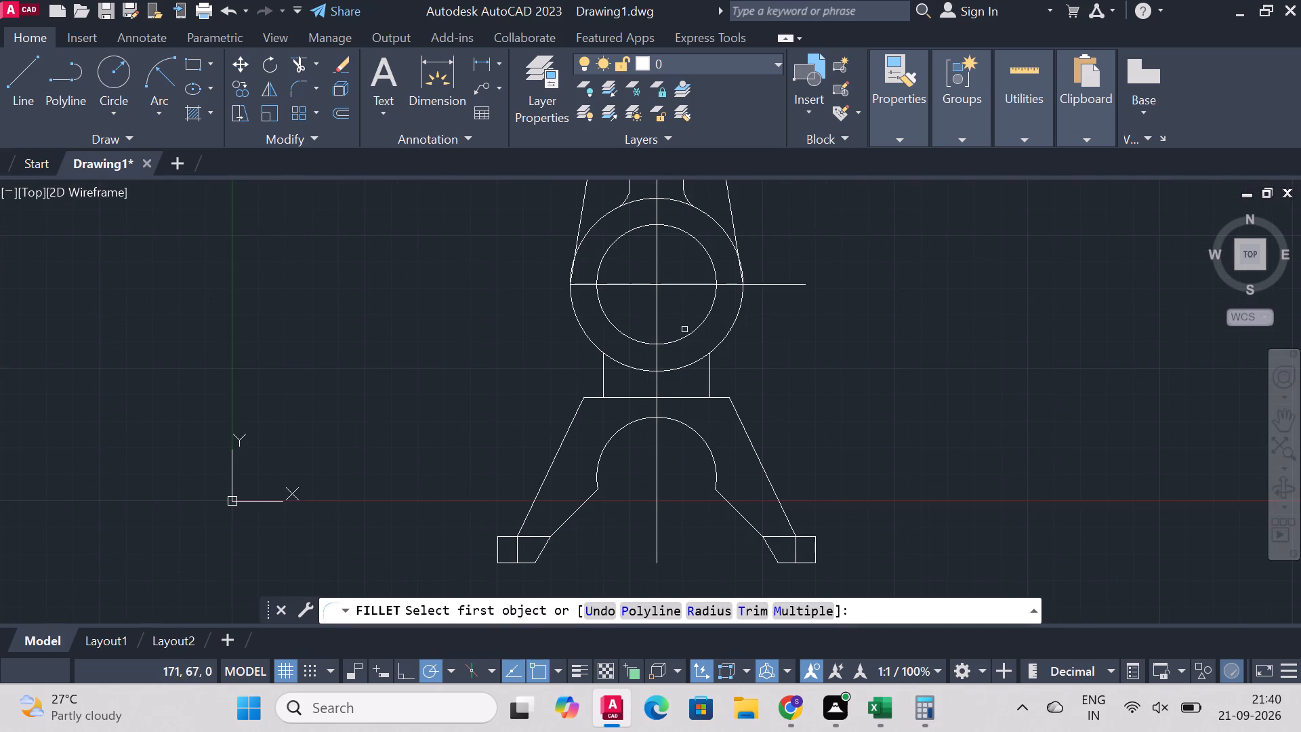
scroll(783, 363, "up", 2)
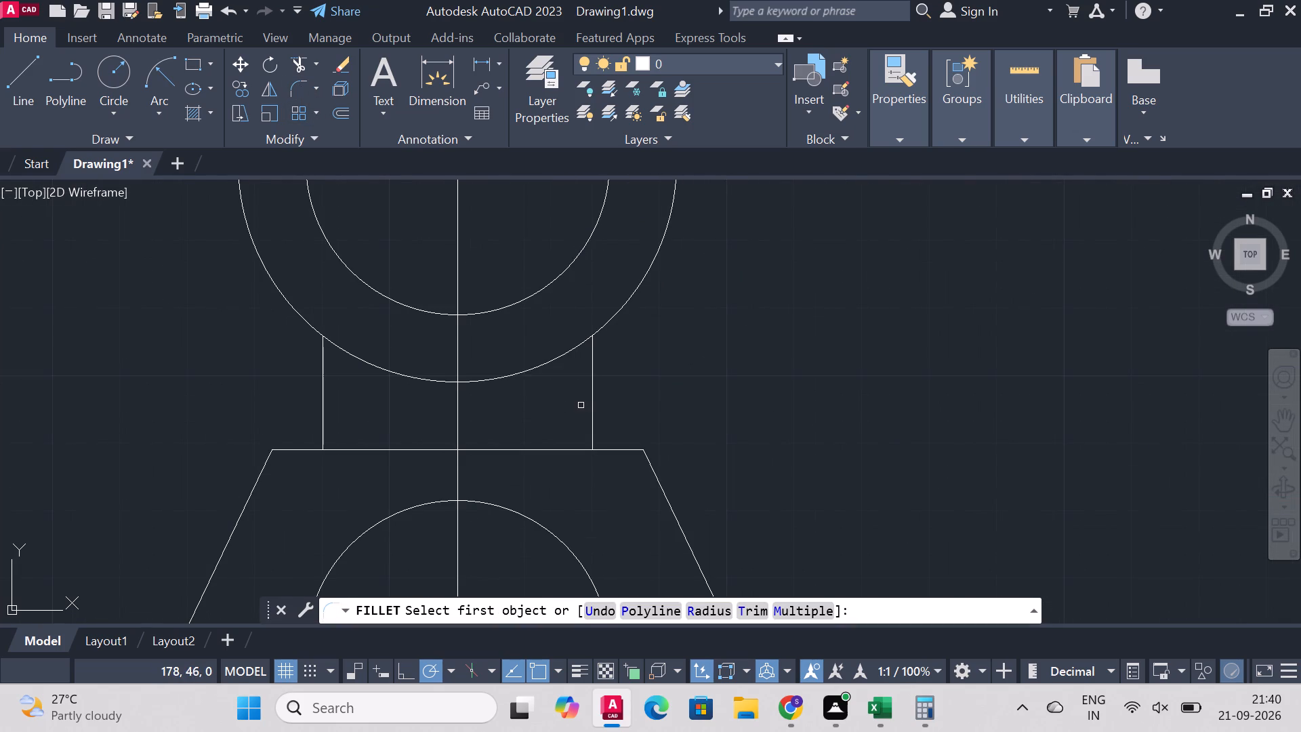
left_click(591, 420)
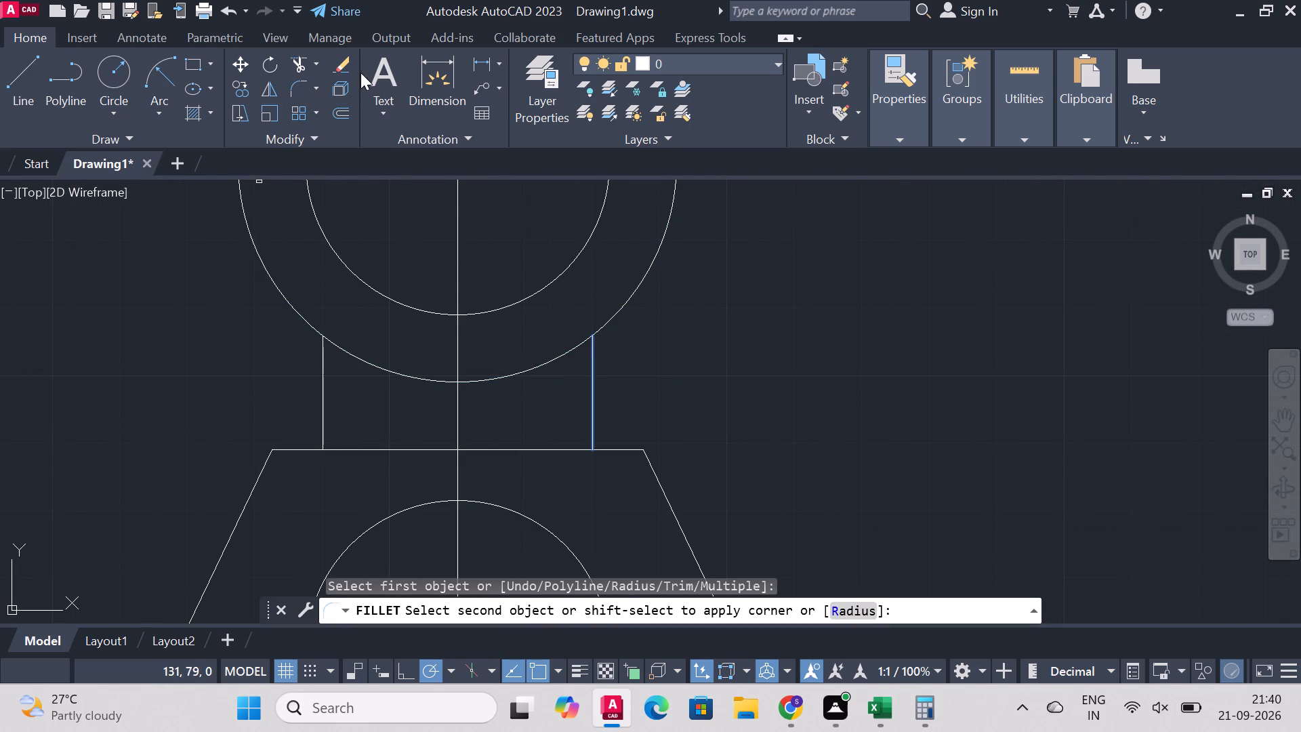
left_click(293, 92)
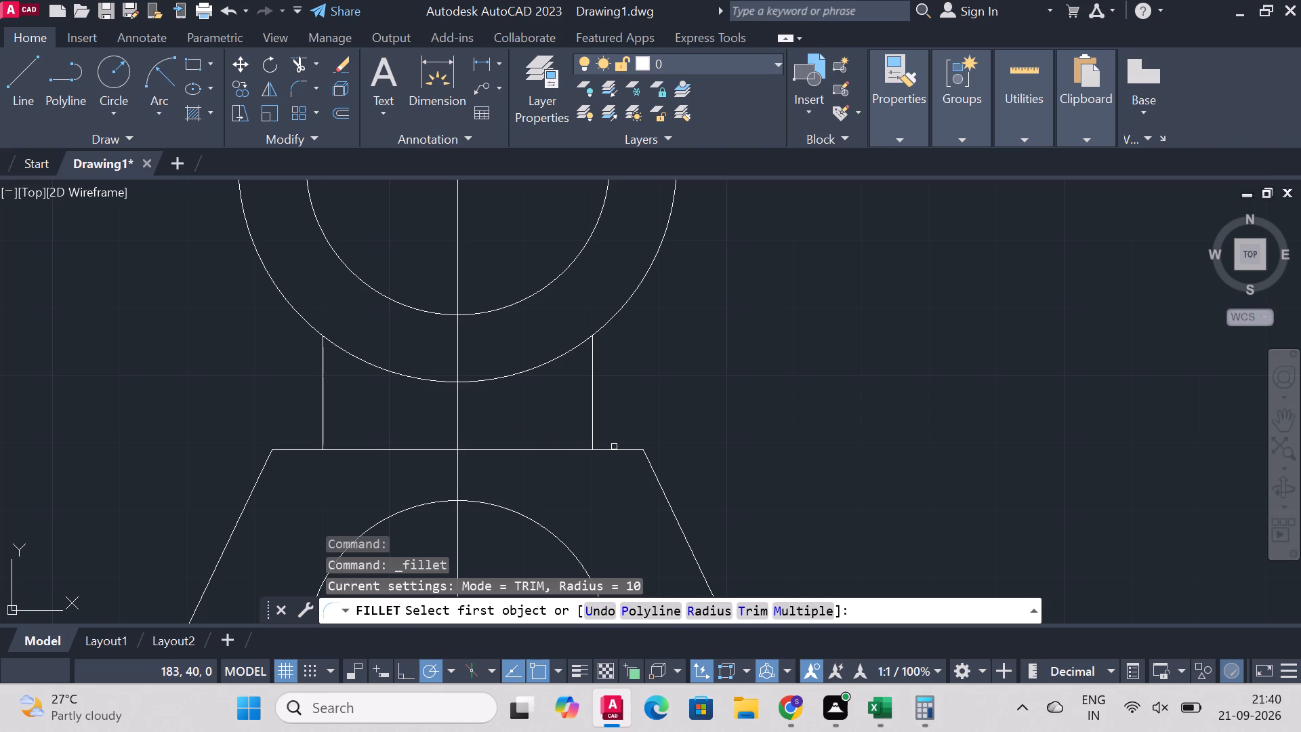
left_click(592, 405)
key("r")
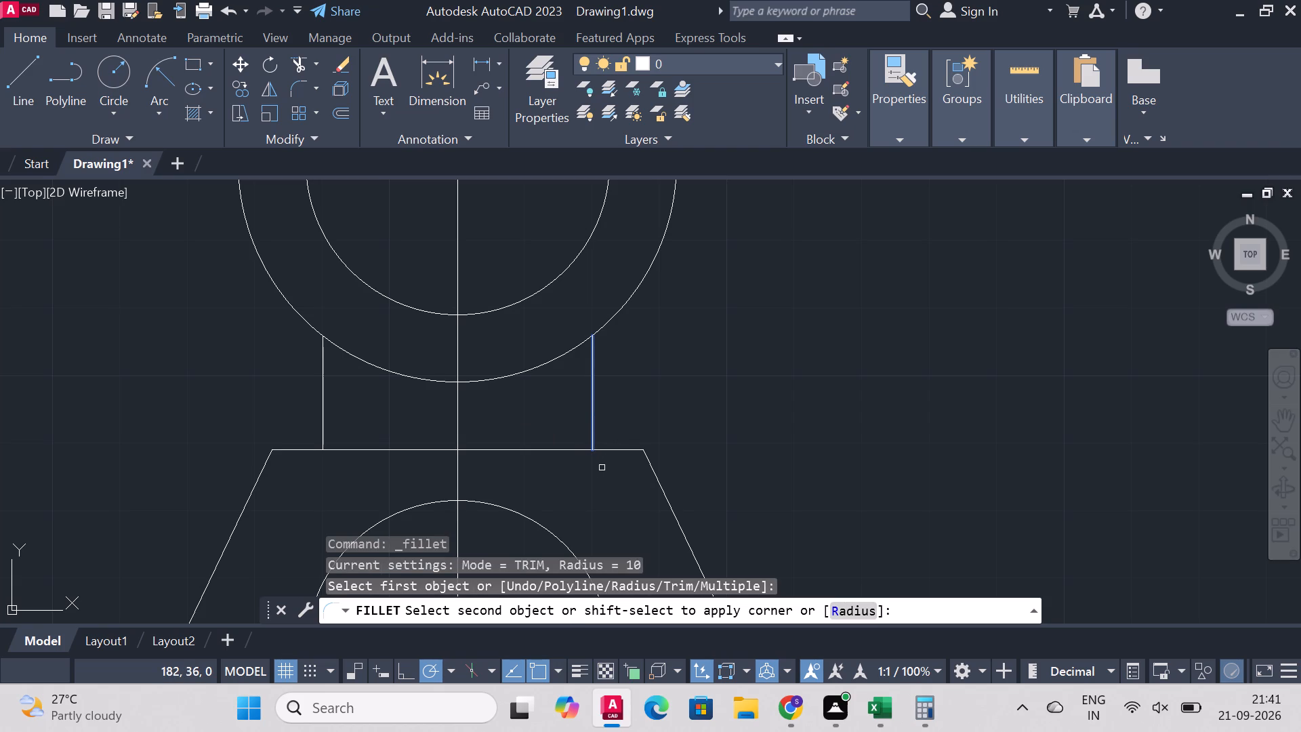
key("Return")
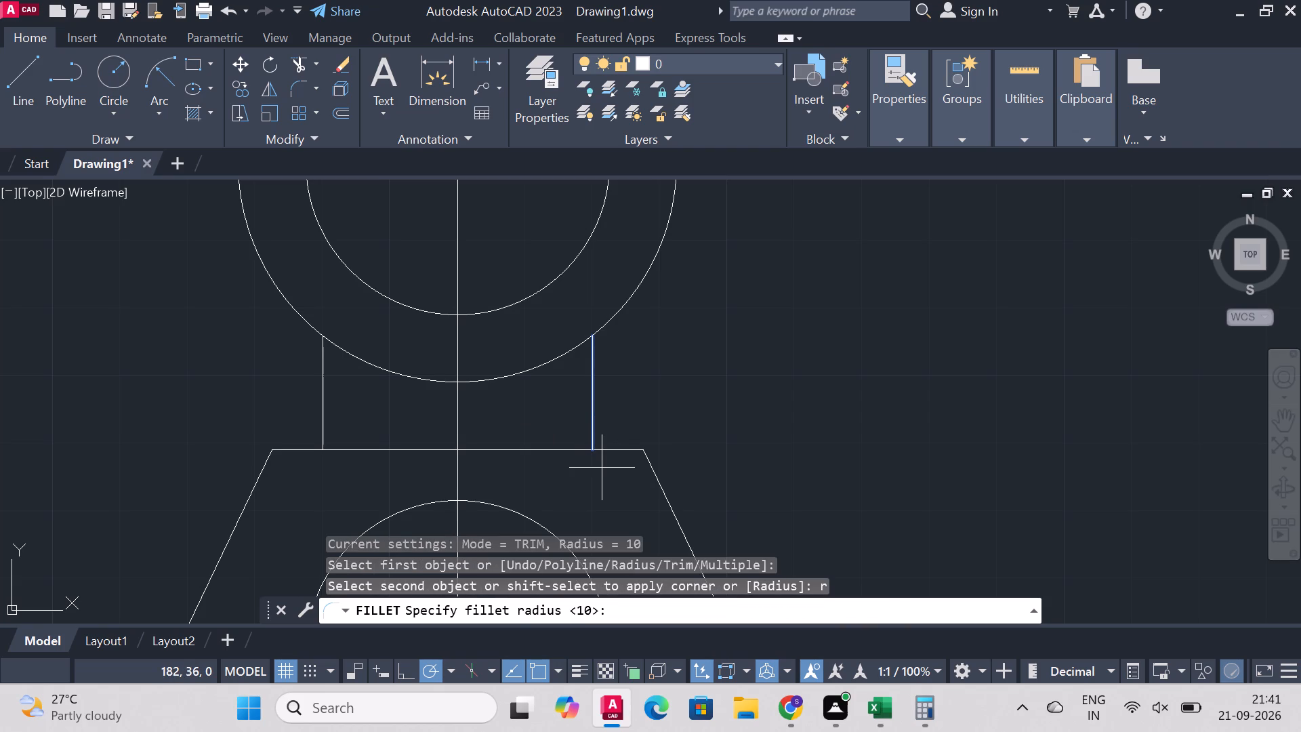
key("5")
key("Return")
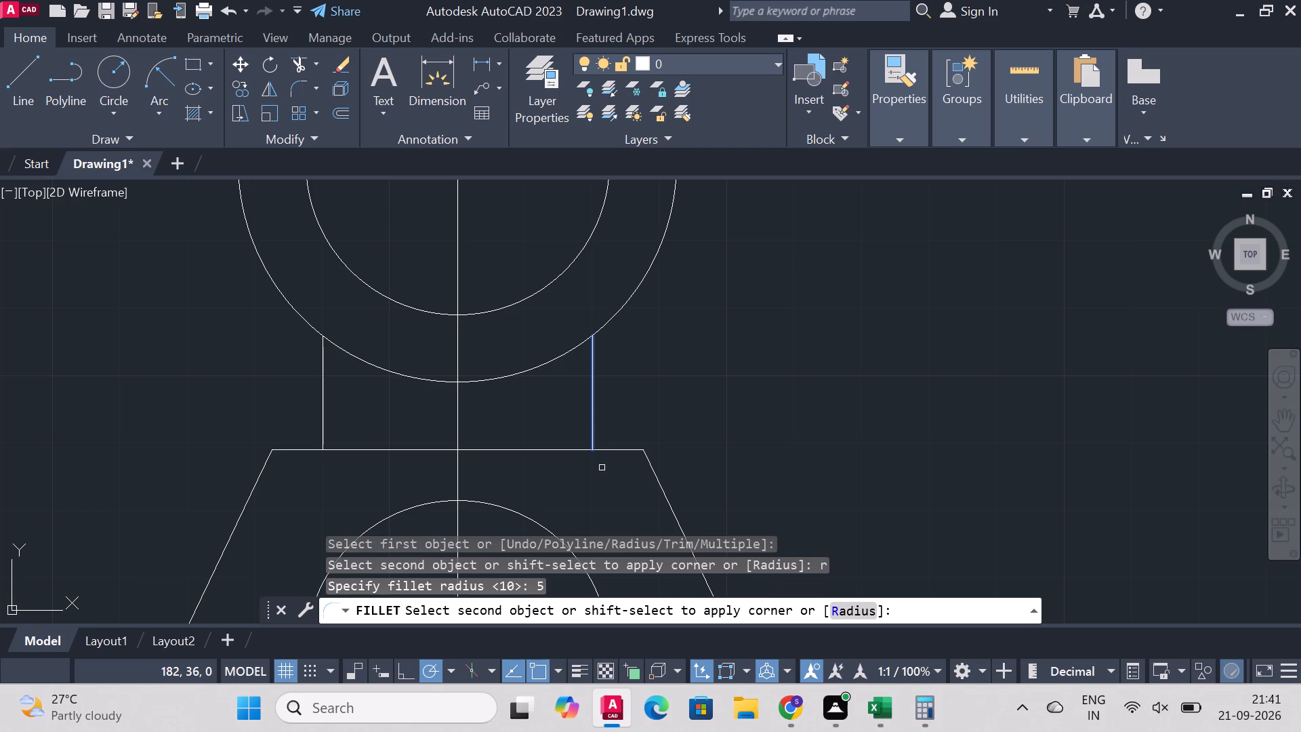
left_click(616, 450)
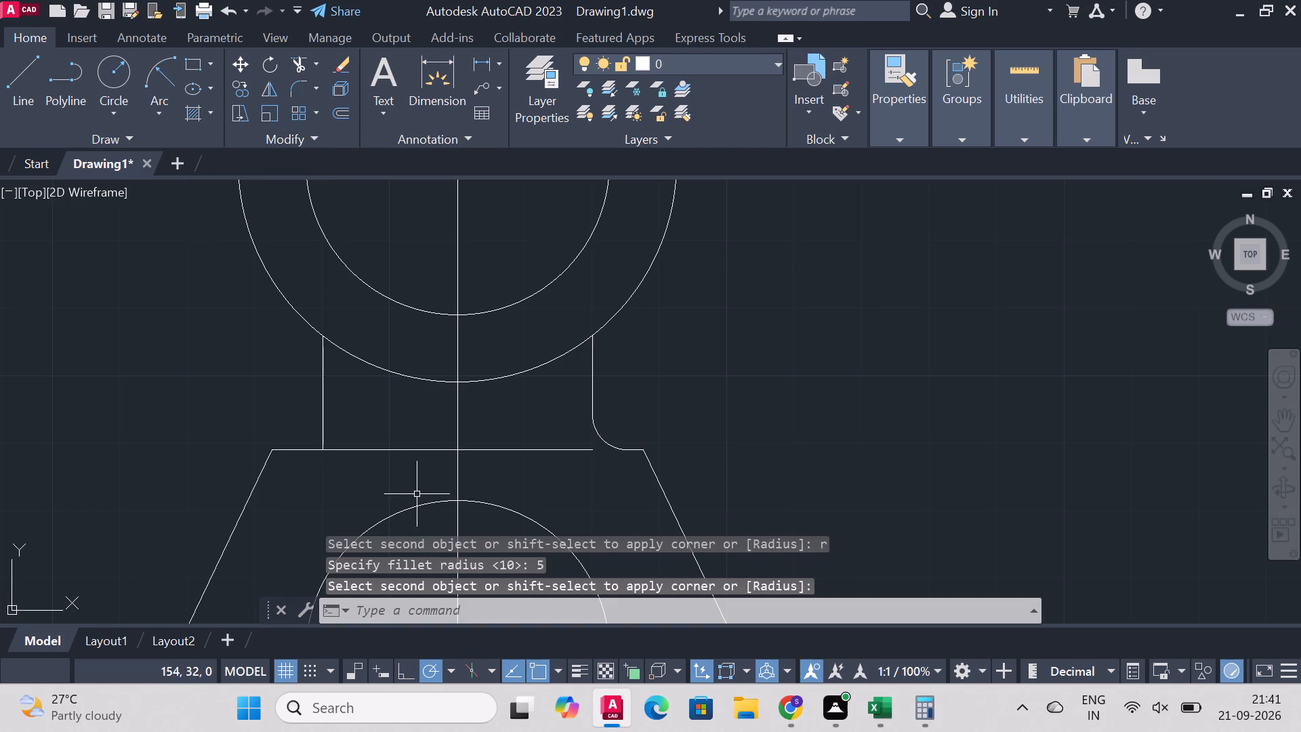
Fillet the corner between the left vertical neck line and the horizontal shoulder line with the same radius of 5.
right_click_drag(118, 354, 115, 365)
left_click(220, 281)
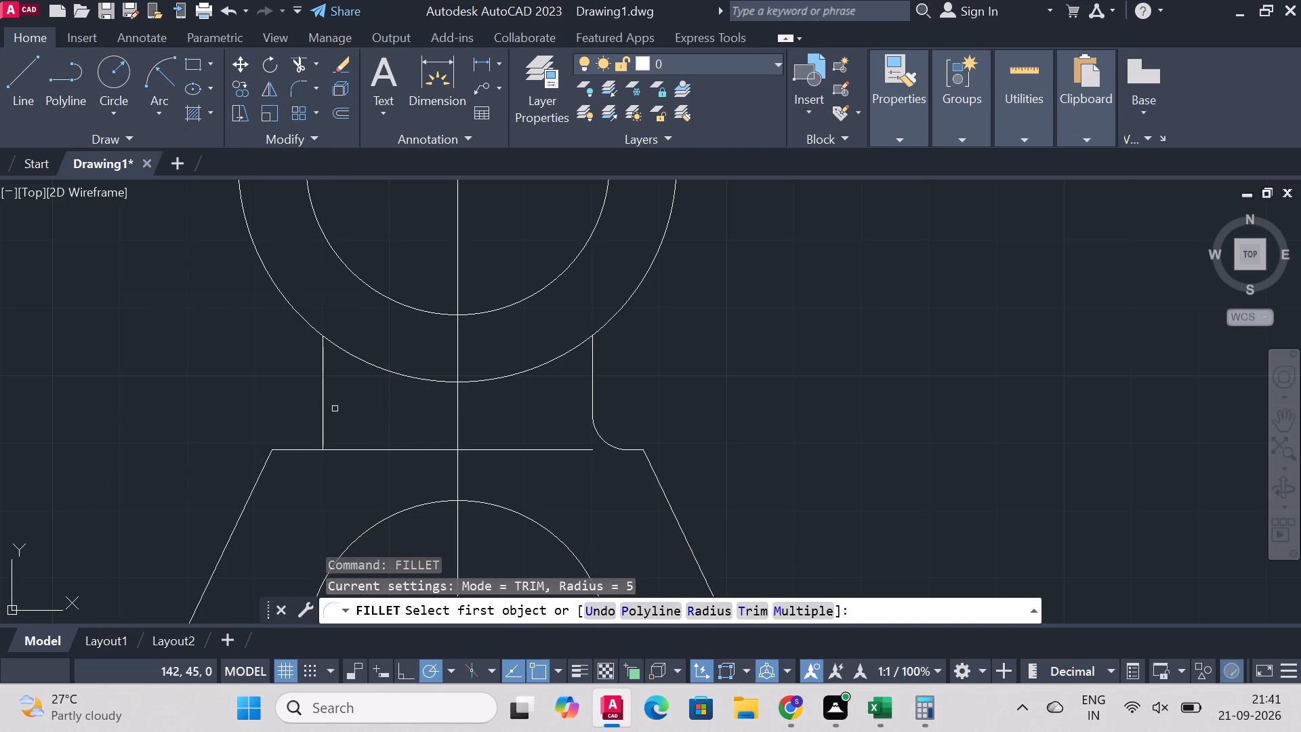
left_click(323, 412)
left_click(306, 449)
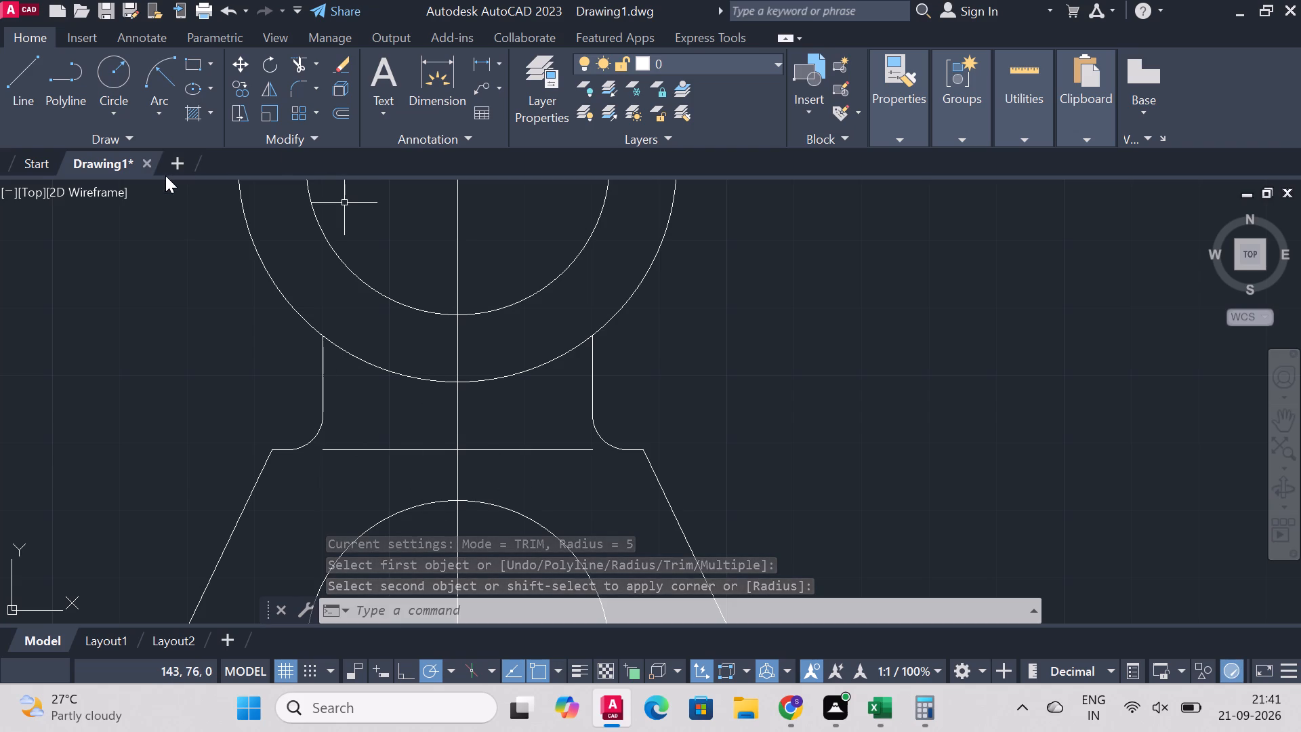
Trim away the leftover horizontal line between the two neck fillets on both sides of the centreline.
left_click(7, 91)
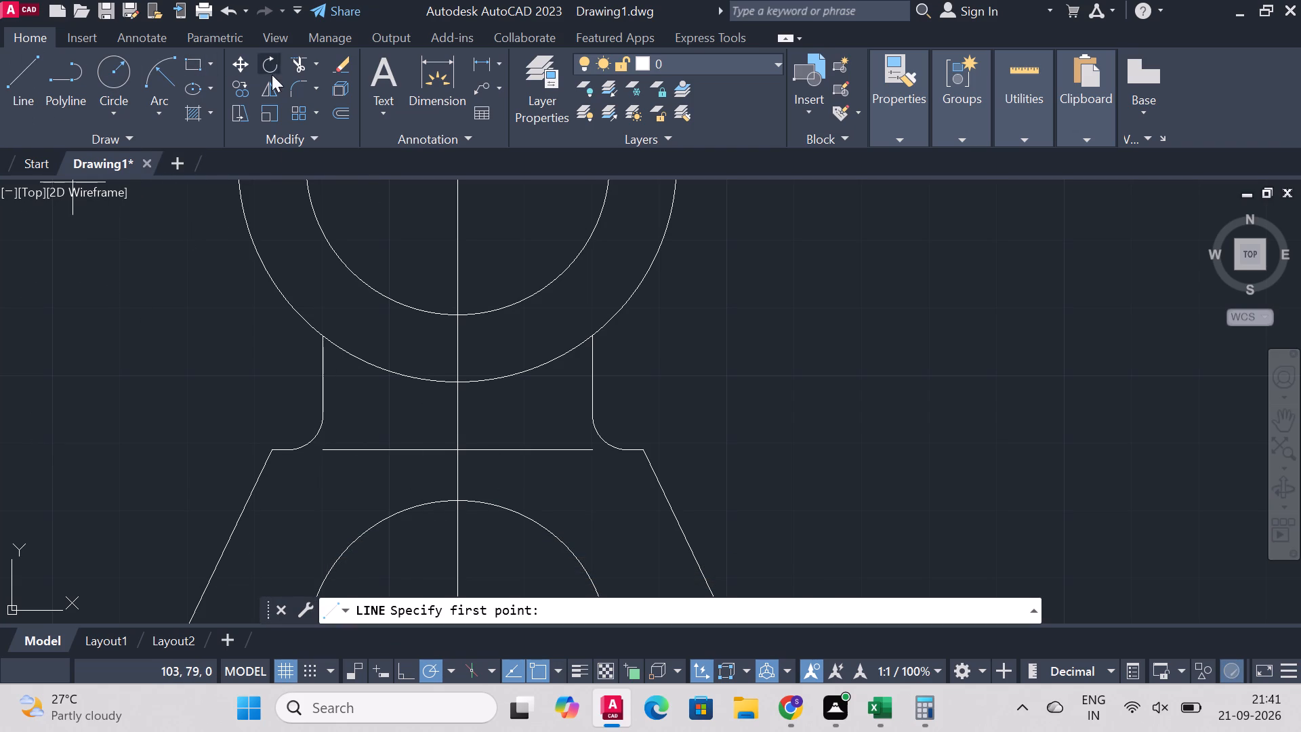
left_click(301, 63)
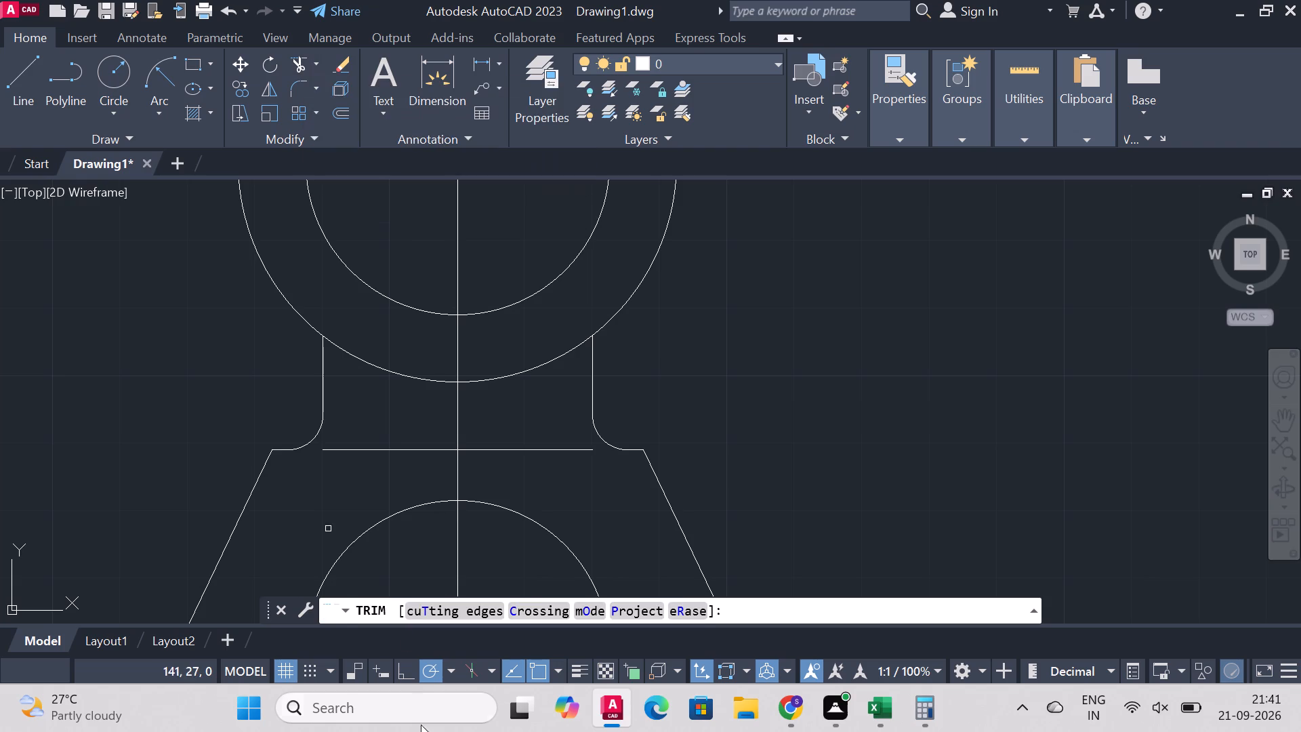
left_click(415, 448)
left_click(516, 446)
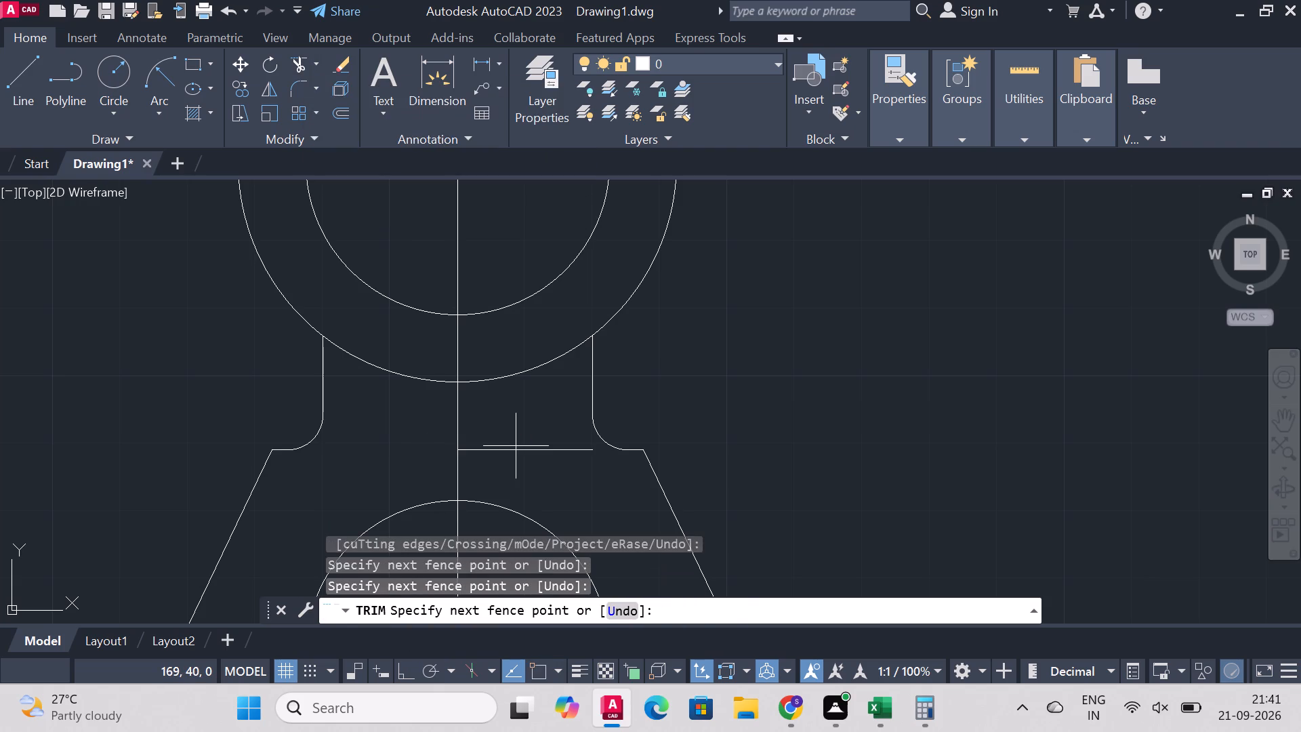
left_click(512, 461)
Draw a horizontal line about 50 long joining the lower ends of the two neck fillets.
left_click(34, 75)
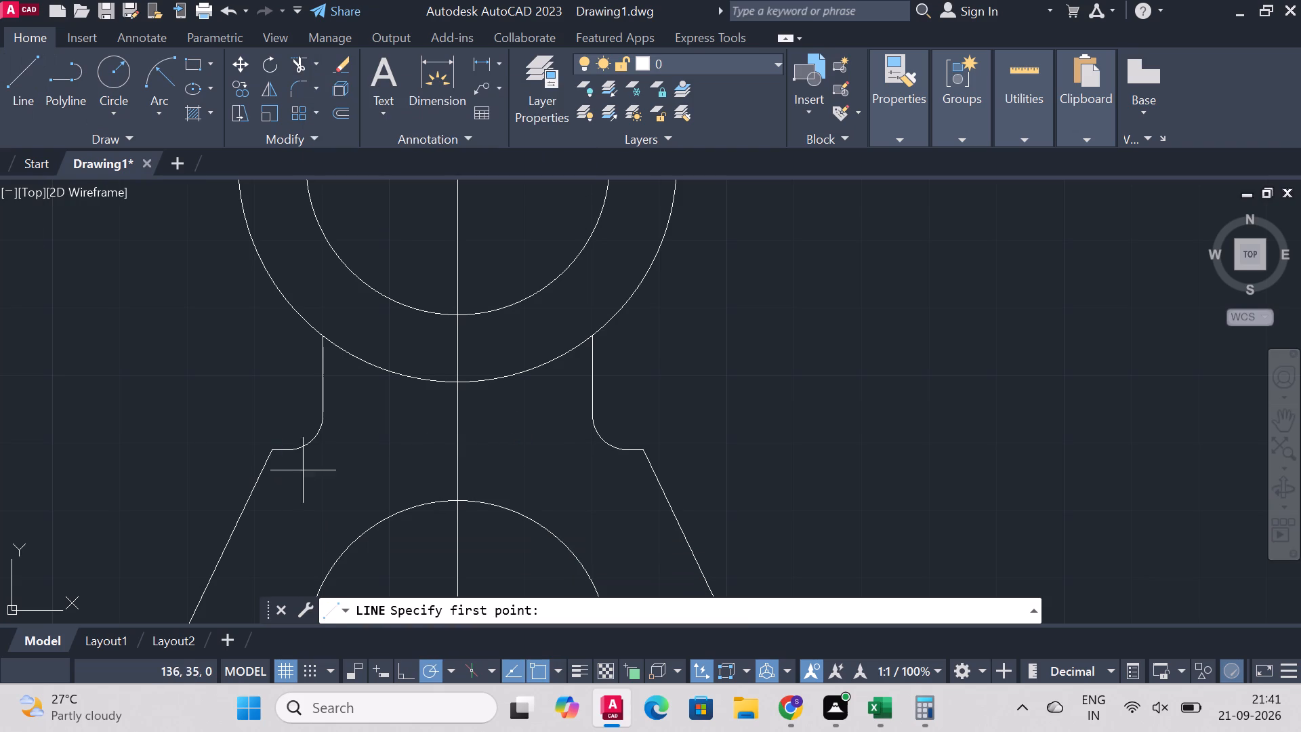
left_click(288, 455)
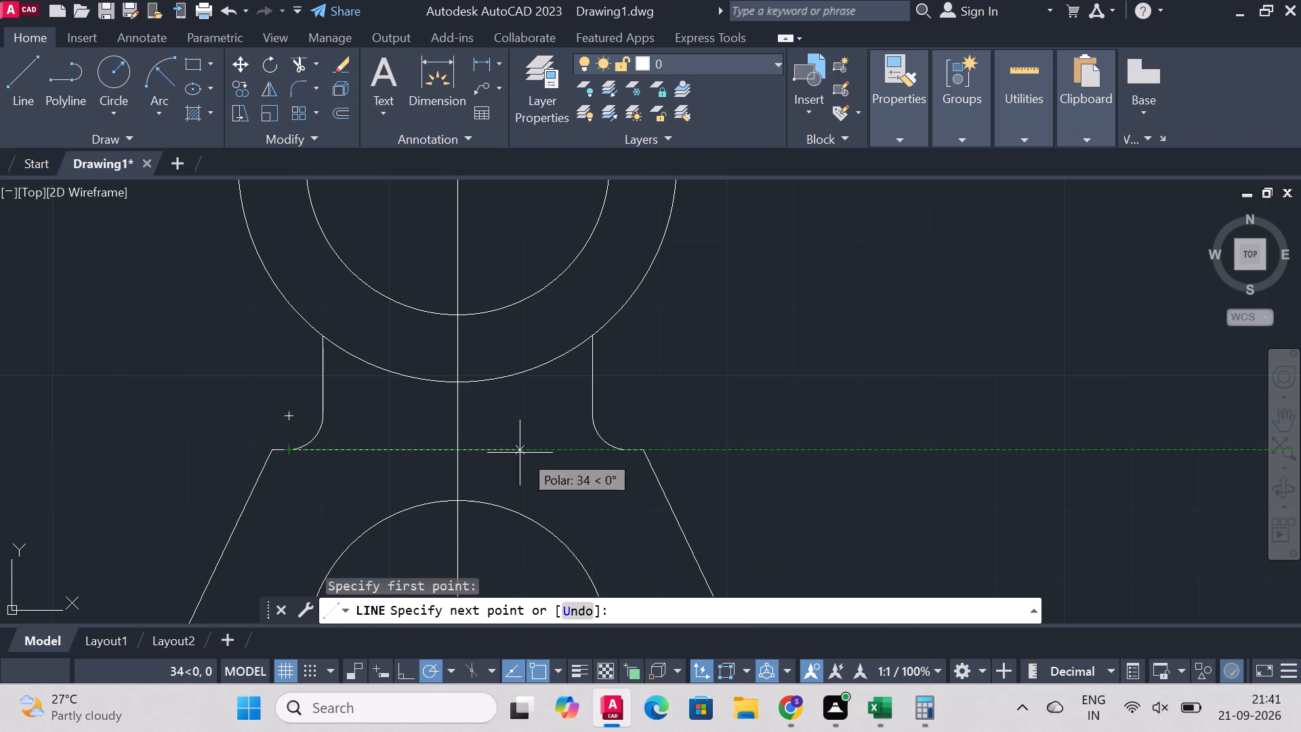
left_click(621, 451)
right_click(621, 451)
left_click(679, 220)
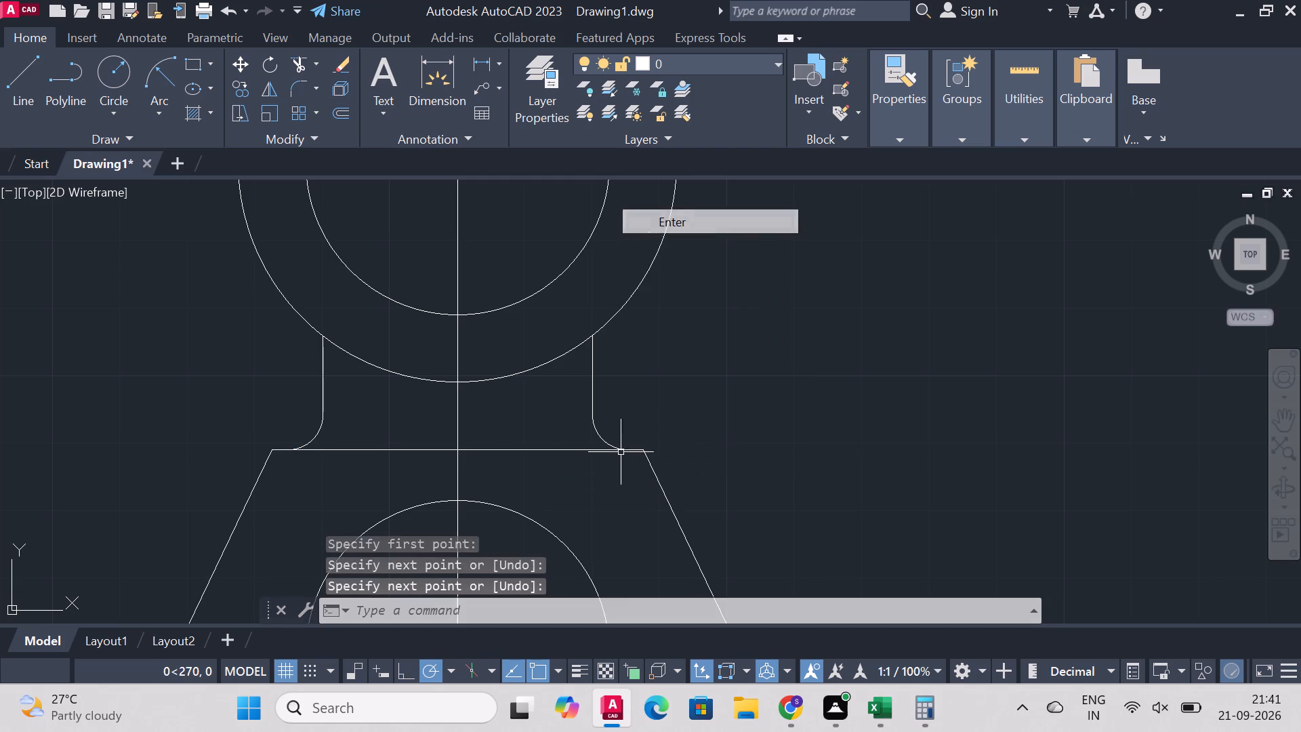
Draw a line about 35 long from the arch's lower left end to its top point on the centreline.
scroll(756, 360, "down", 3)
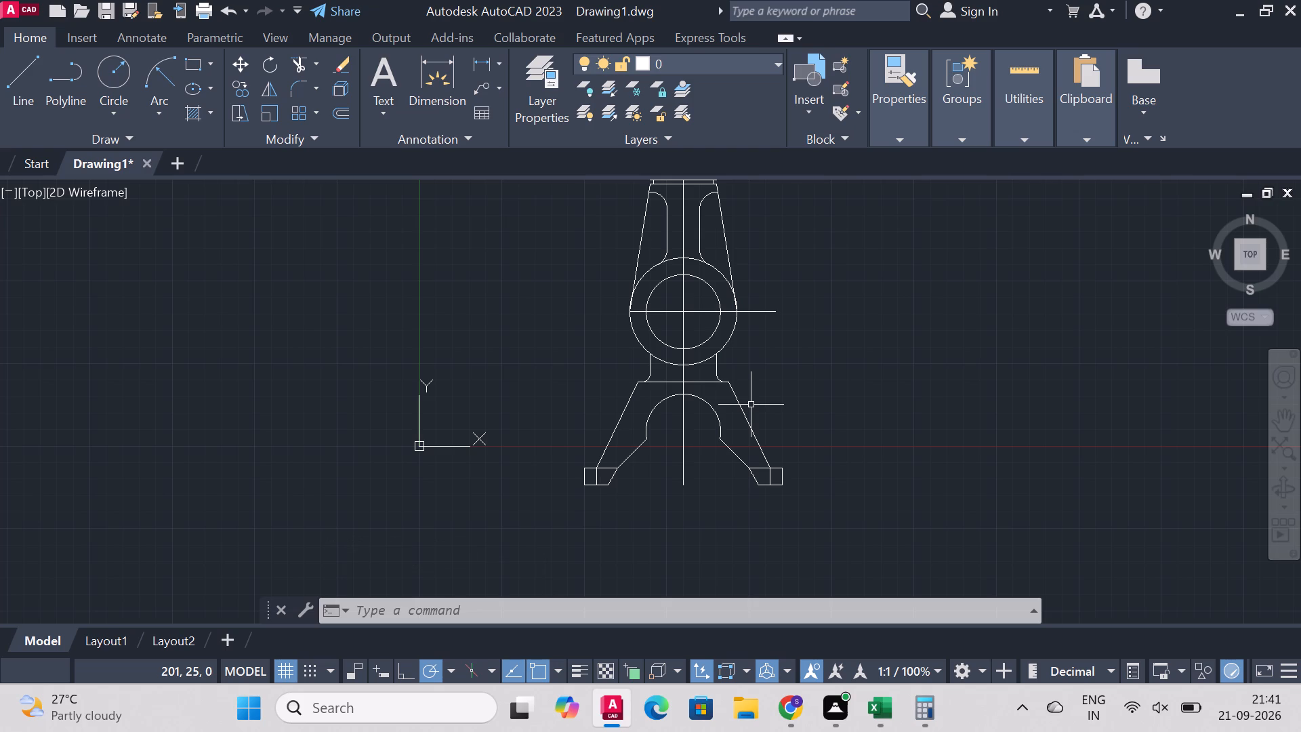
left_click(11, 72)
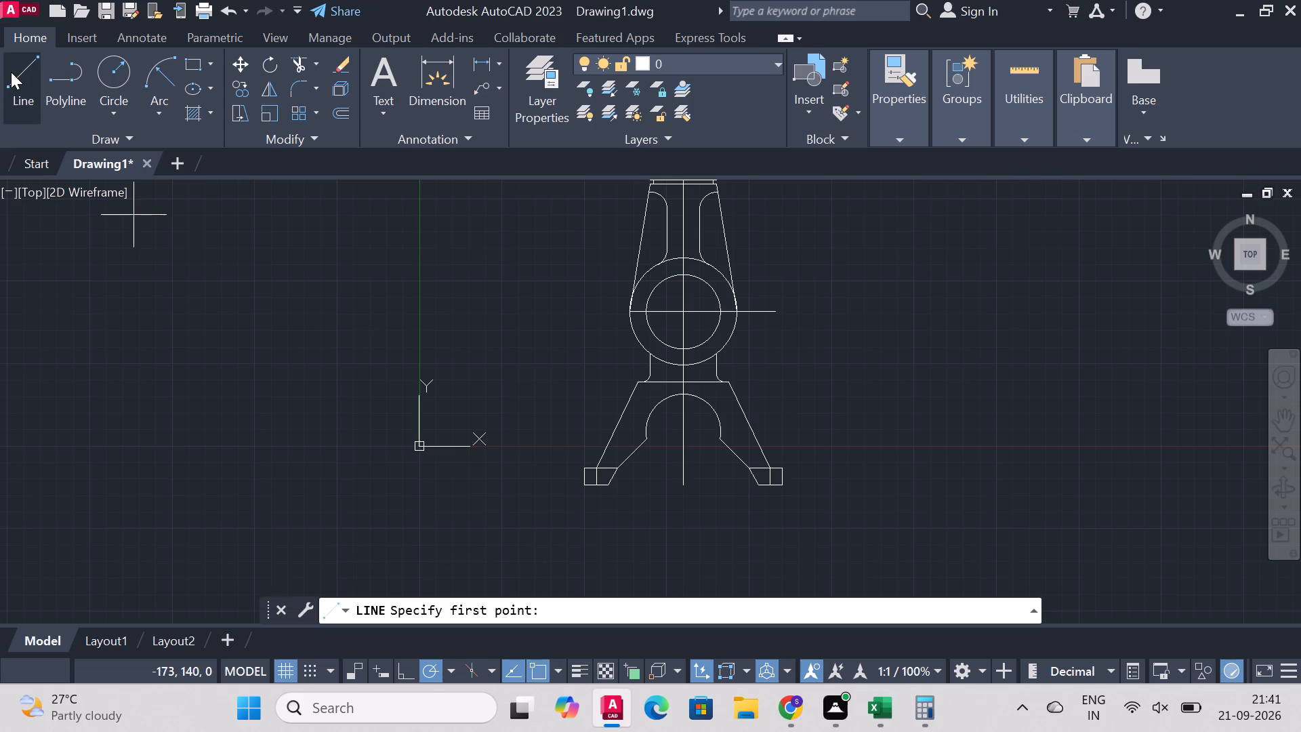
scroll(676, 380, "up", 1)
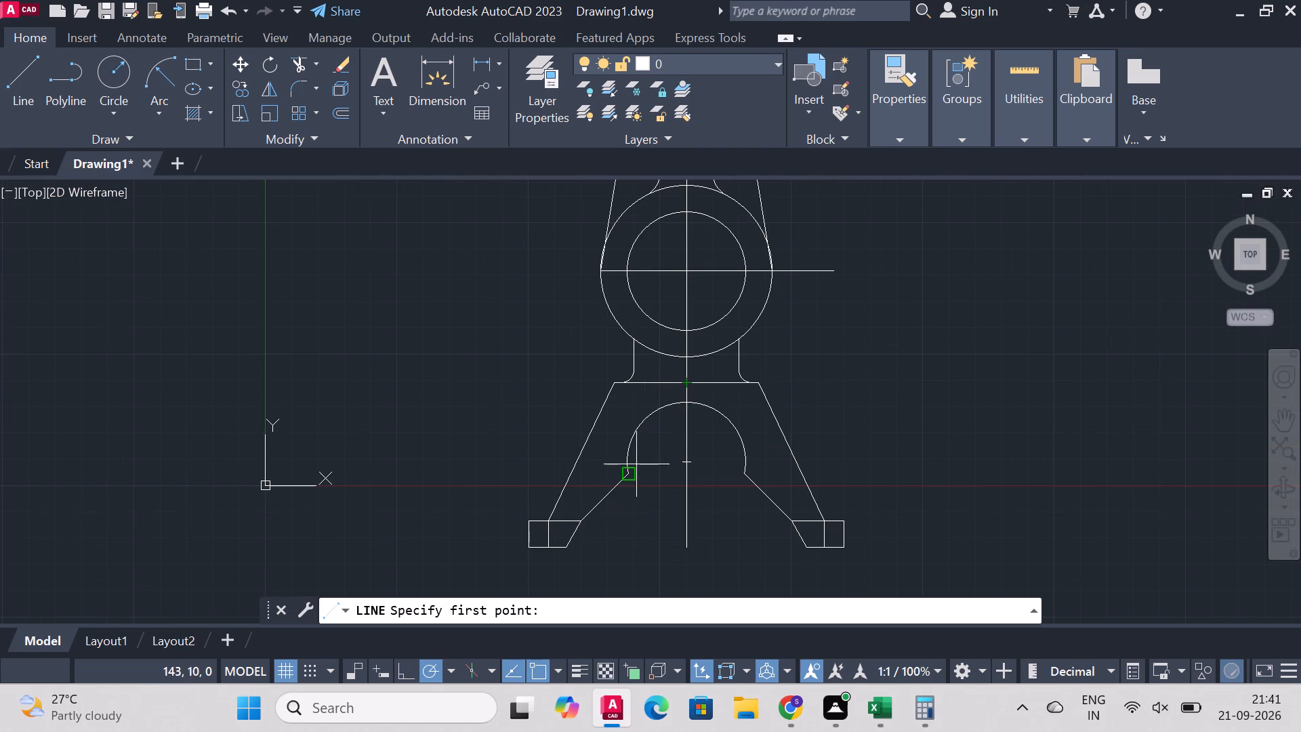
left_click(625, 479)
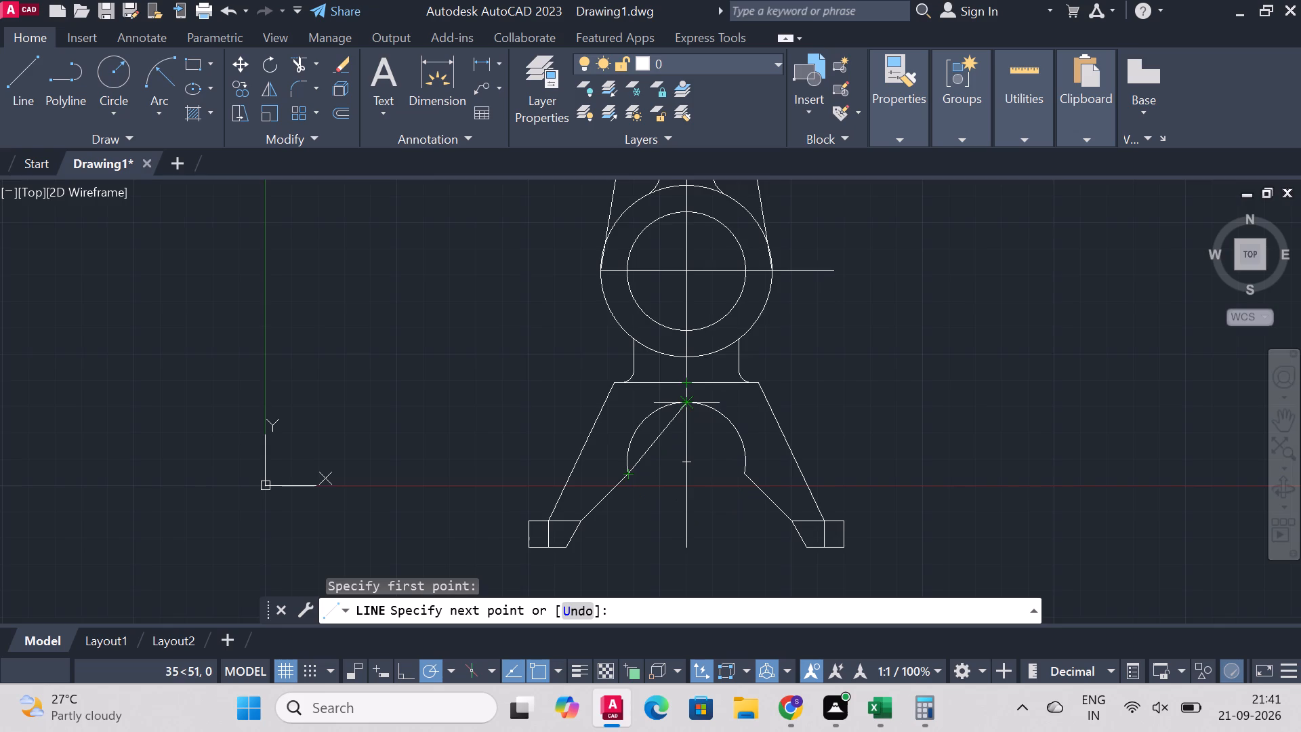
scroll(690, 397, "up", 3)
left_click(673, 420)
right_click(668, 424)
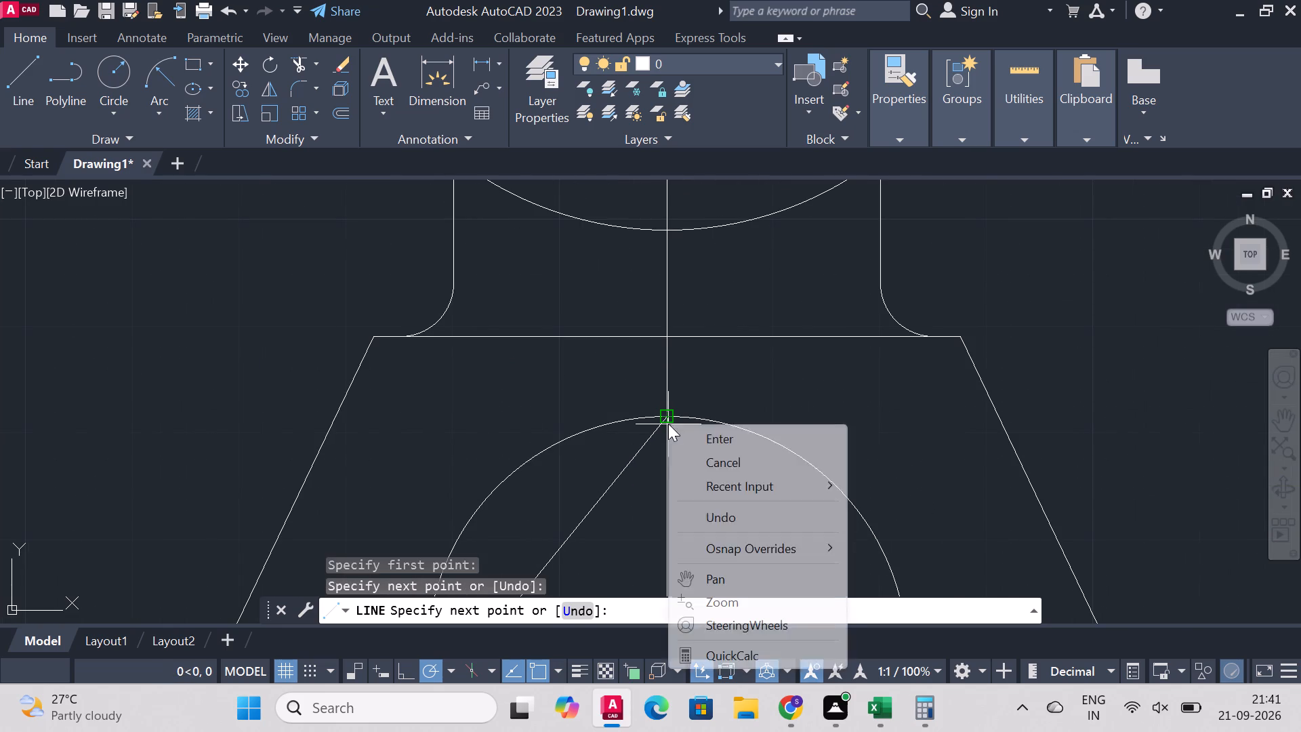
left_click(710, 434)
Draw a line about 35 long from the arch's lower right end to its top point on the centreline.
scroll(712, 401, "down", 3)
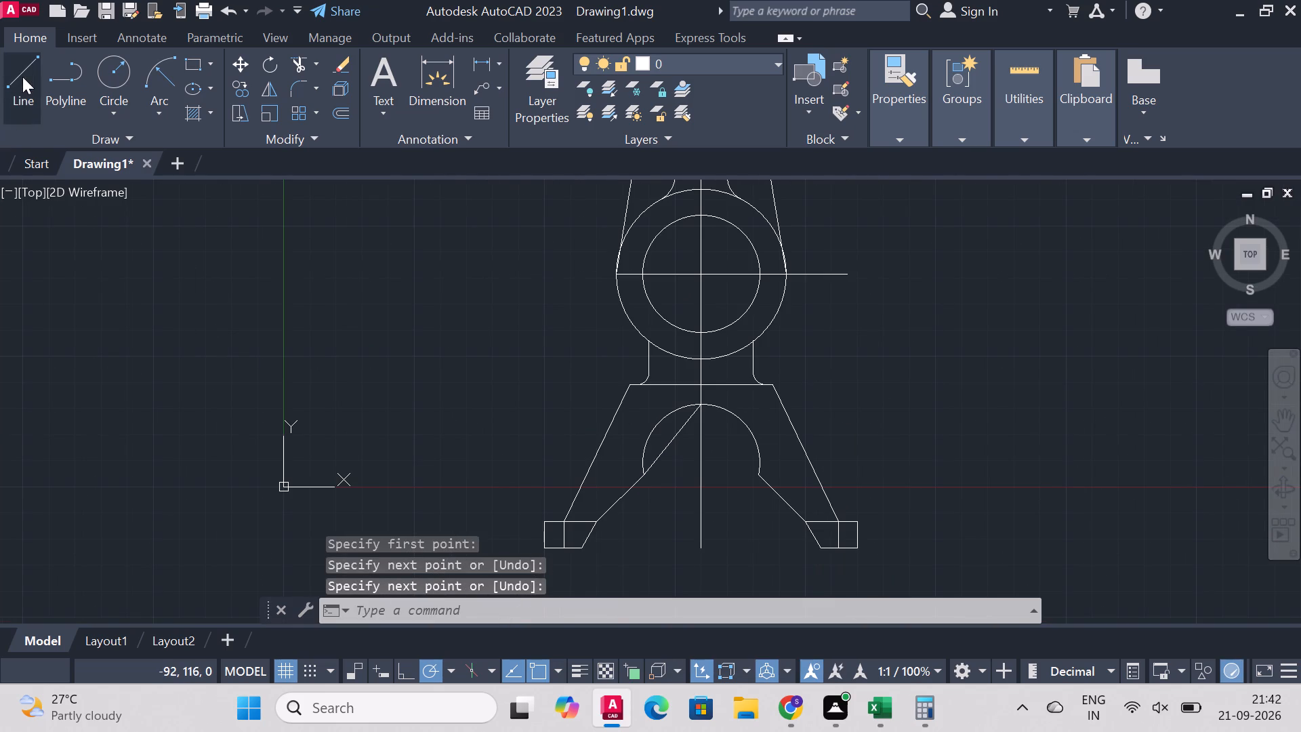
left_click(22, 77)
scroll(569, 478, "up", 1)
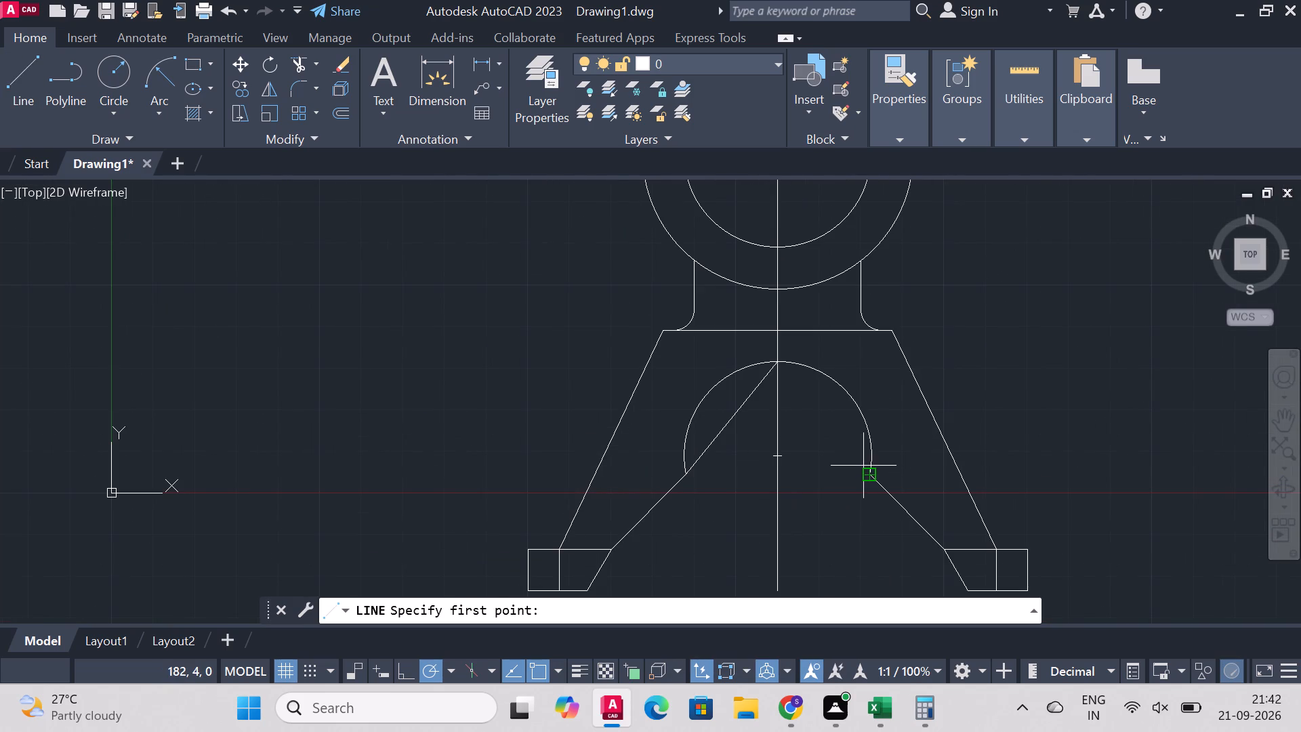
left_click(871, 476)
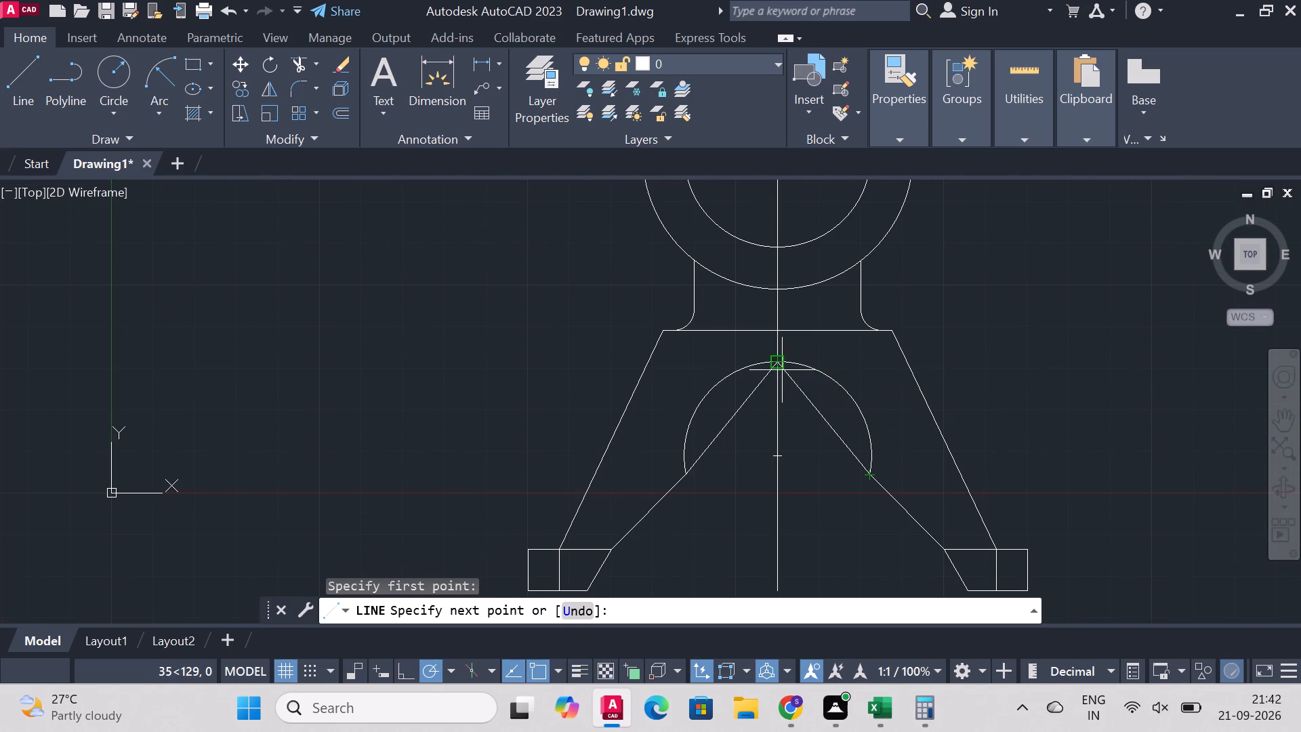
left_click(777, 366)
right_click(777, 366)
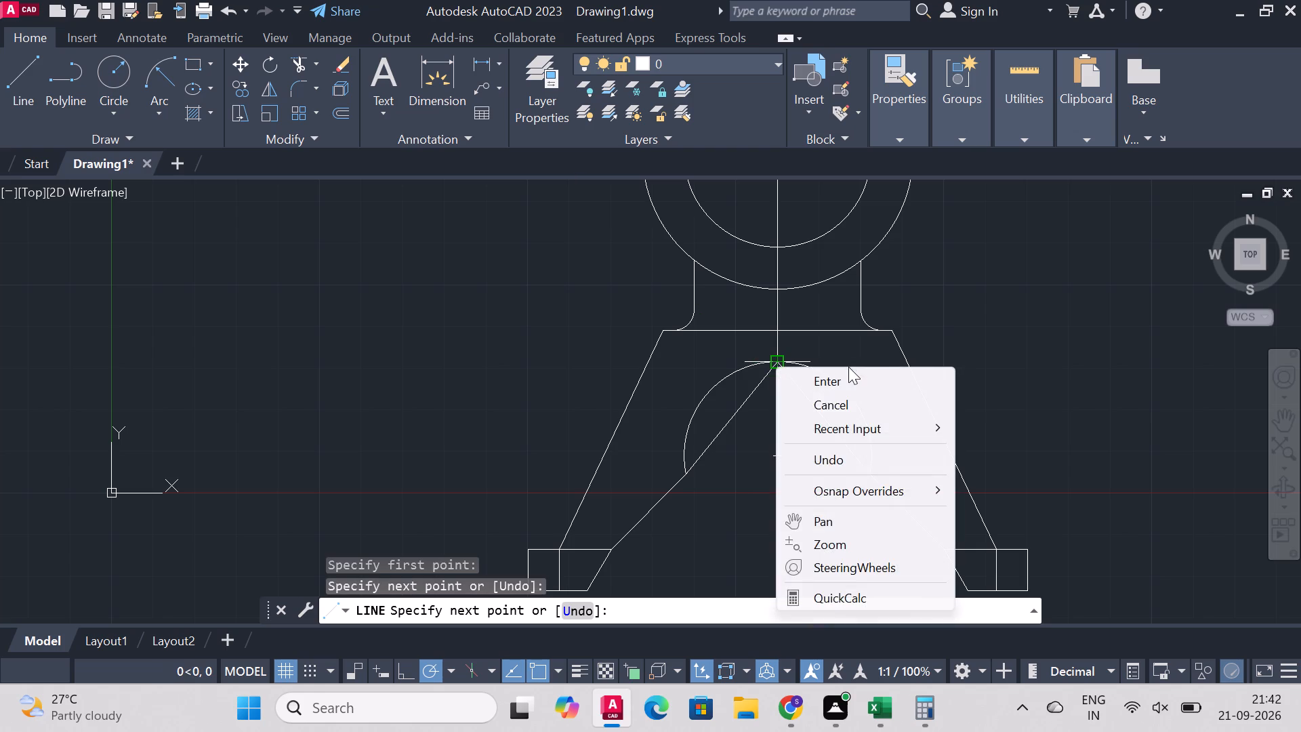
left_click(848, 373)
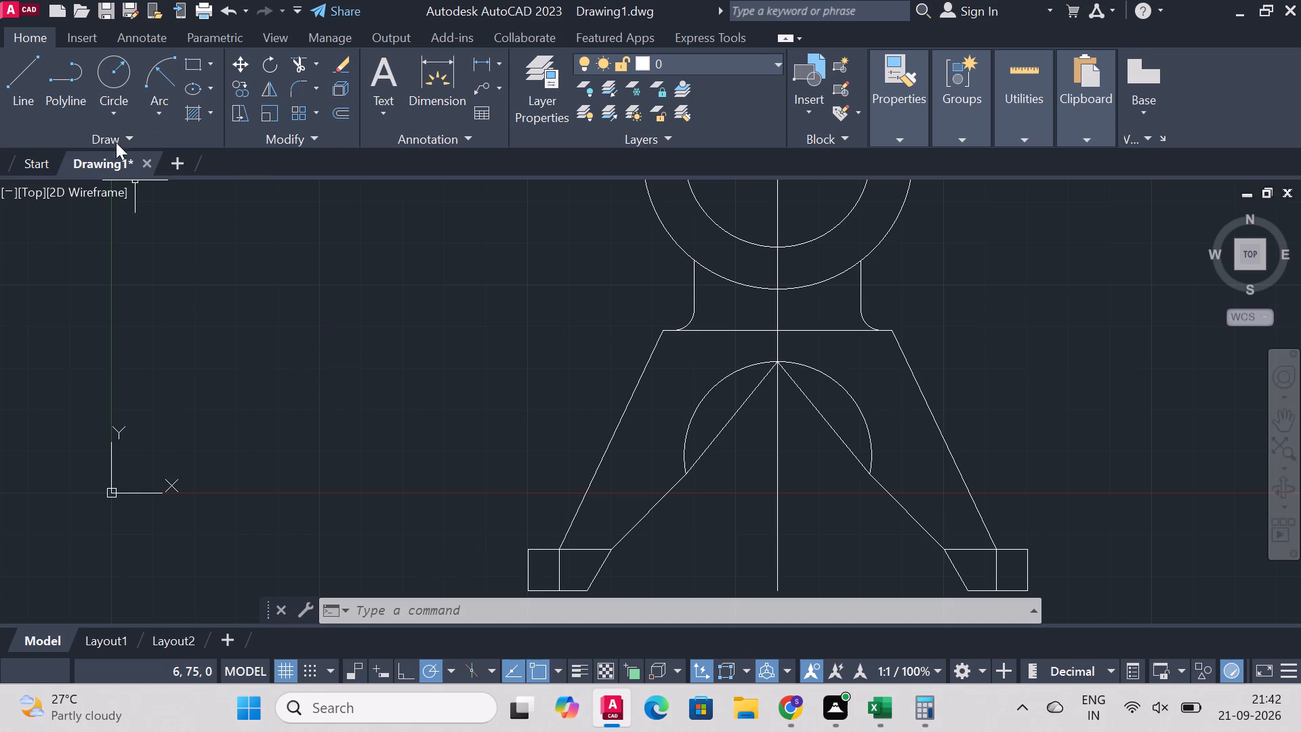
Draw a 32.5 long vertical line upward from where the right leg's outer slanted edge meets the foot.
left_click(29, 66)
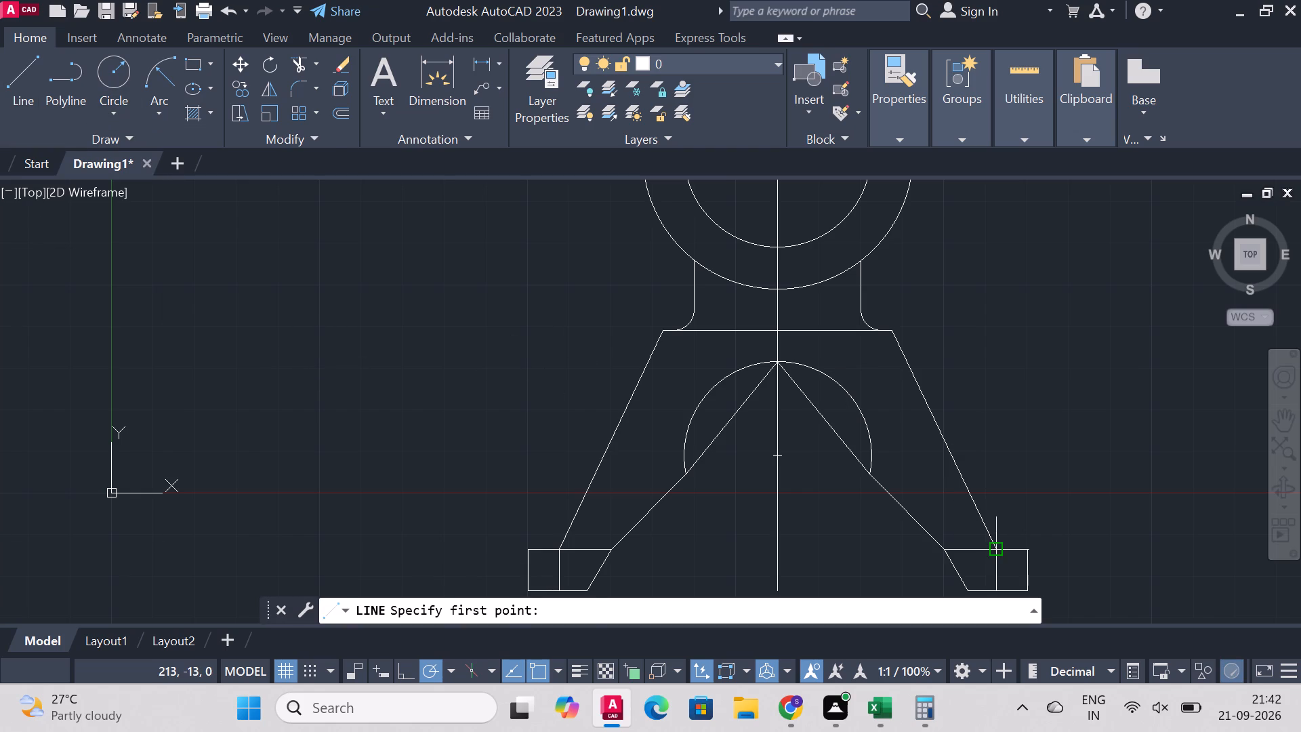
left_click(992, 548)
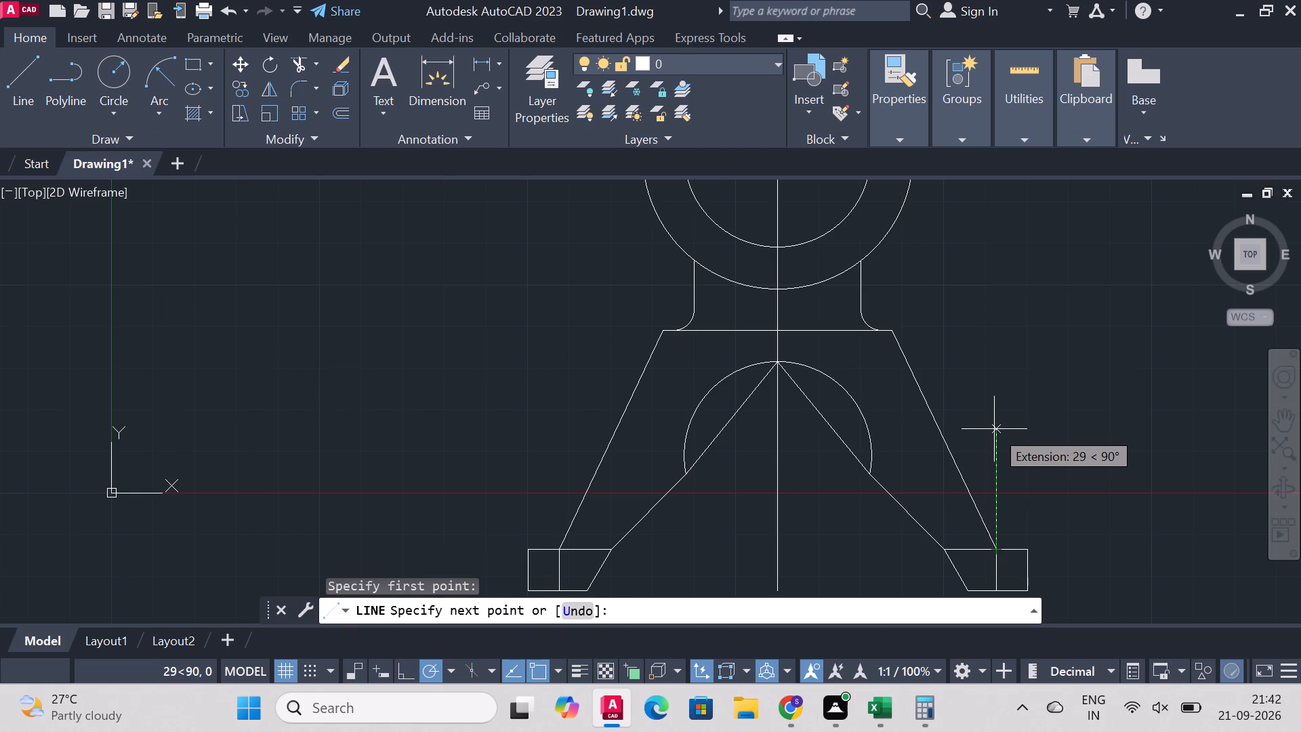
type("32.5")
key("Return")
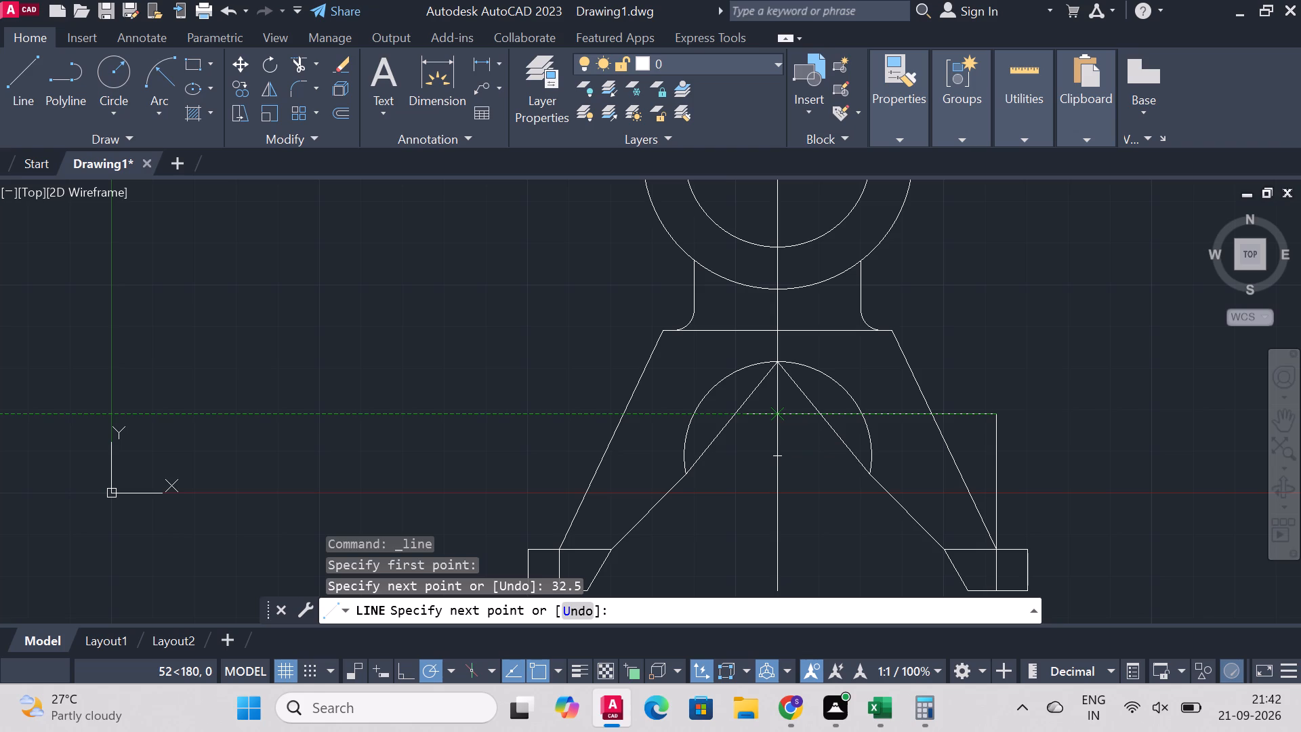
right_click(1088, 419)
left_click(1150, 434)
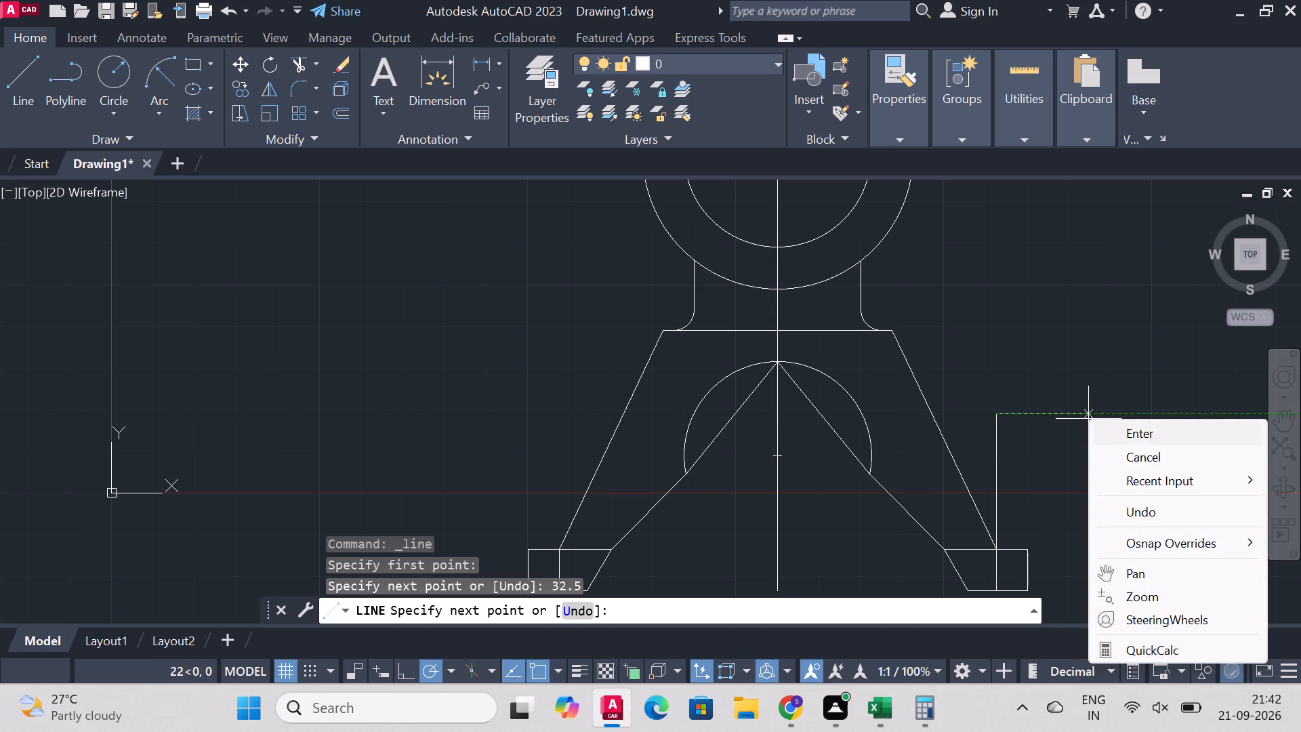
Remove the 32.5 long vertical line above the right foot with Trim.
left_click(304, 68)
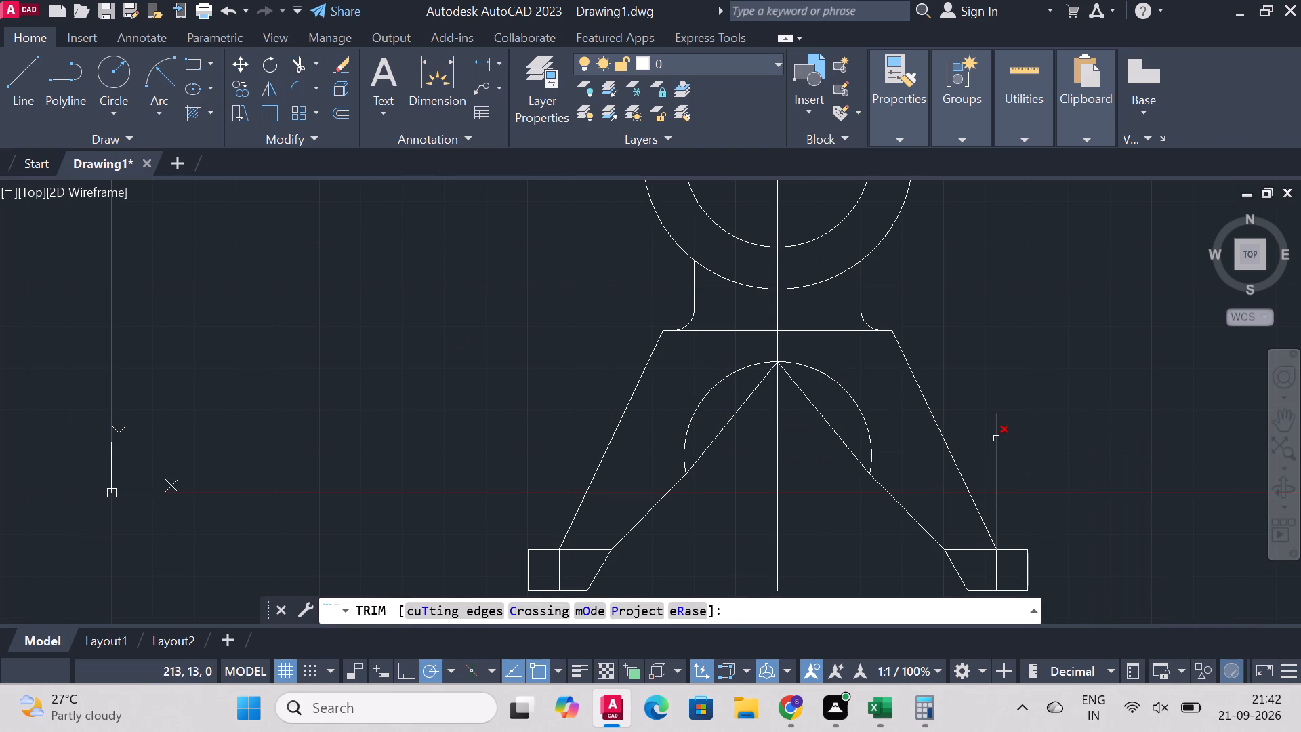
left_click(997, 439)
Dimension the top rectangular block's height beside its left edge and its full width above its top edge.
scroll(922, 319, "down", 5)
scroll(994, 238, "up", 2)
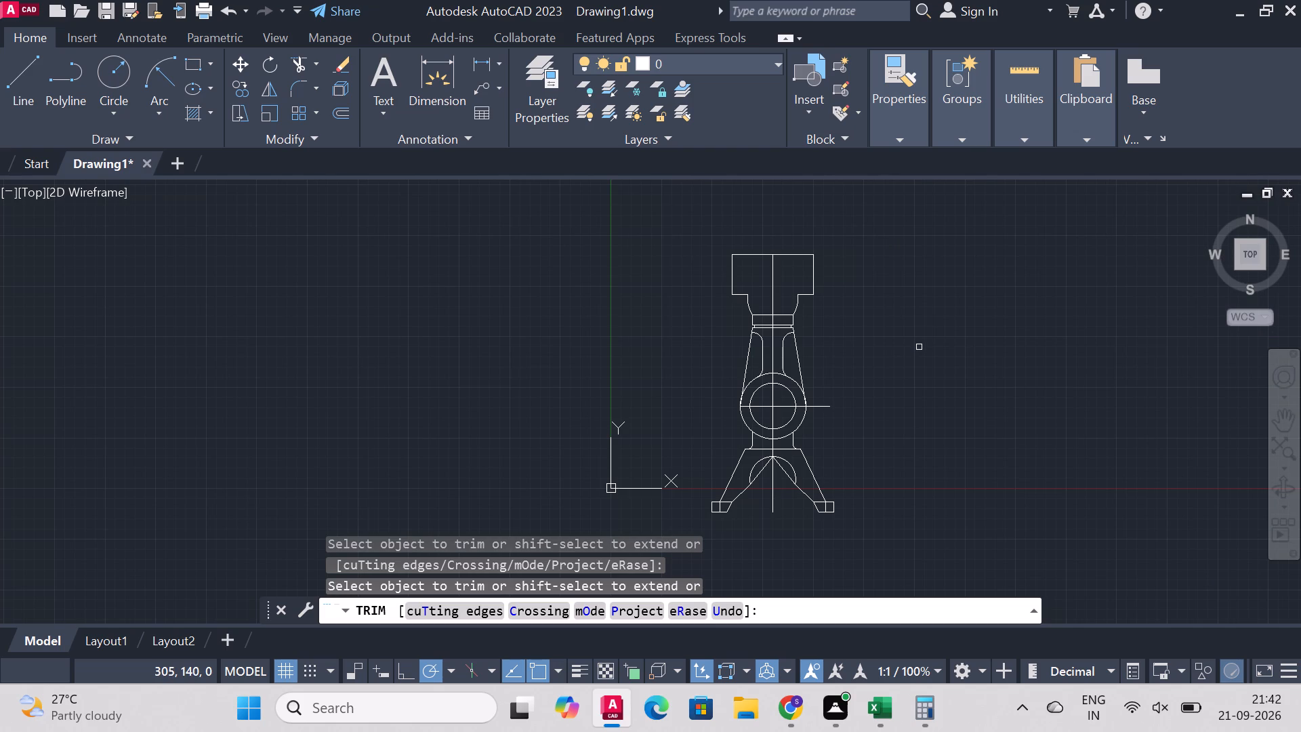
scroll(946, 274, "up", 2)
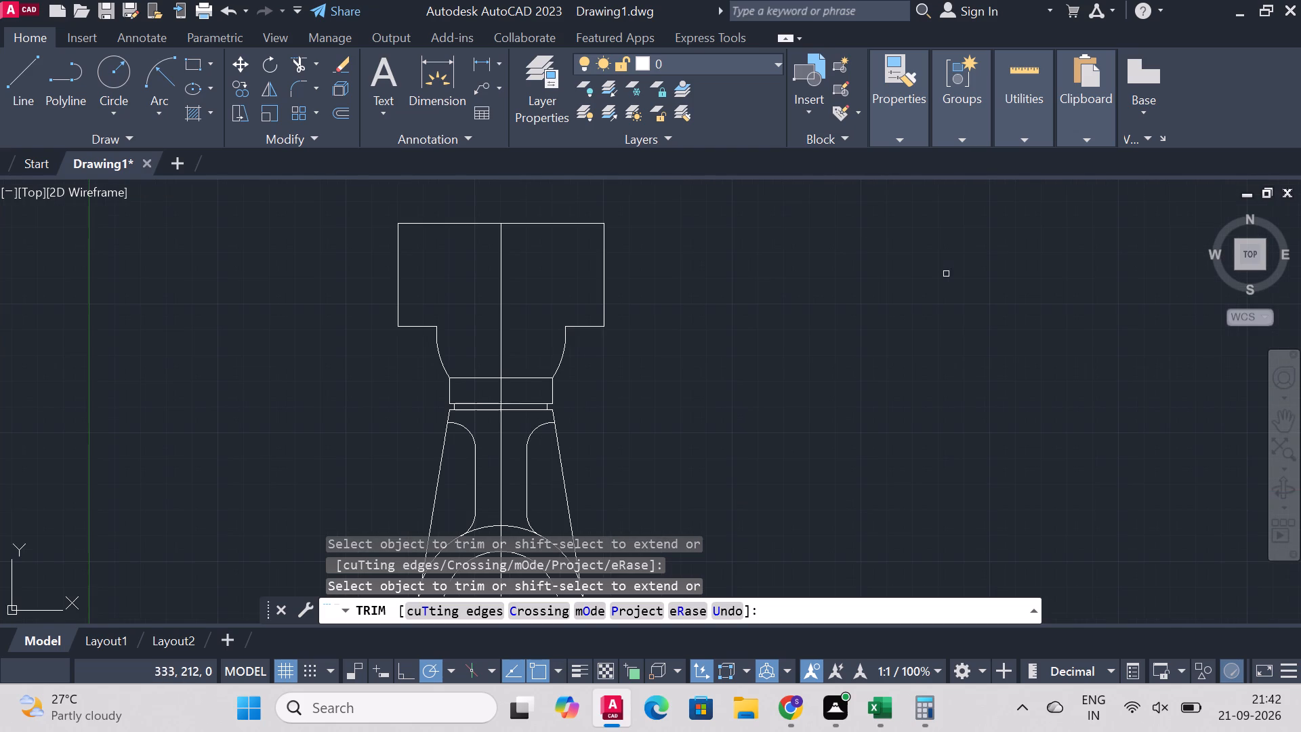
left_click(426, 72)
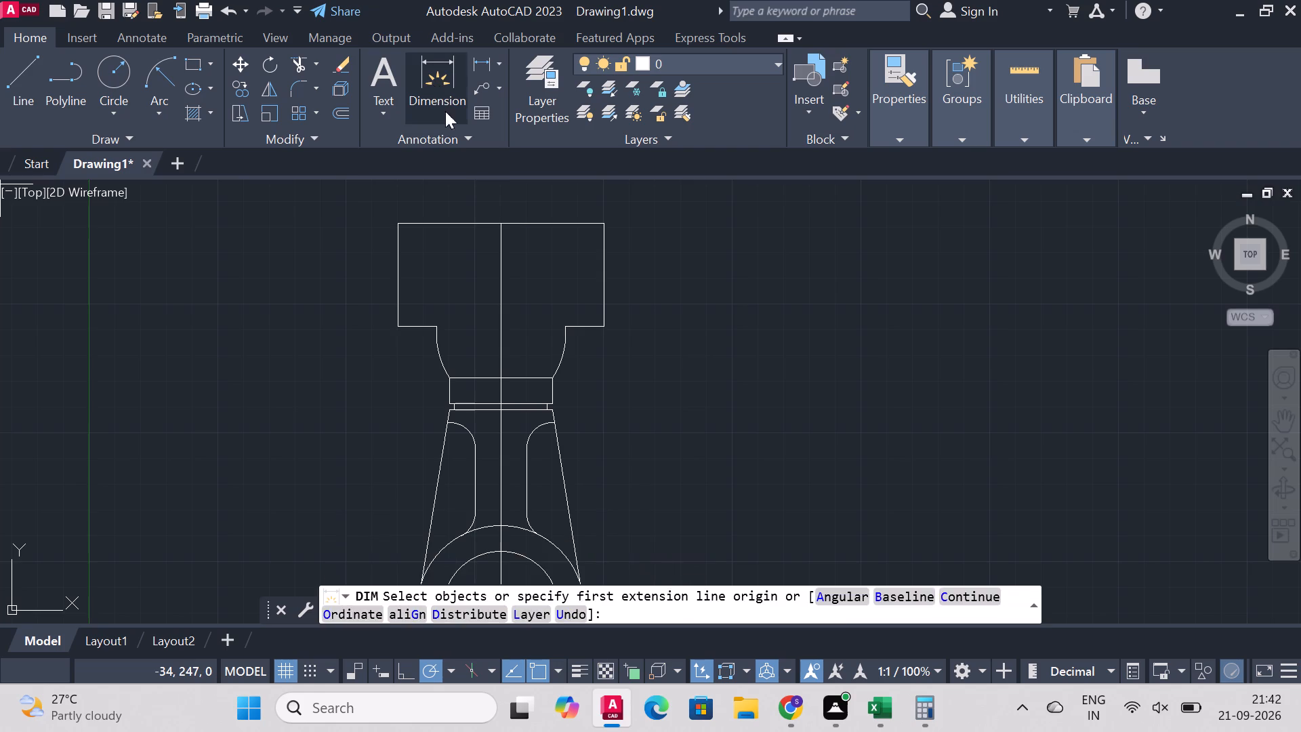
left_click(399, 268)
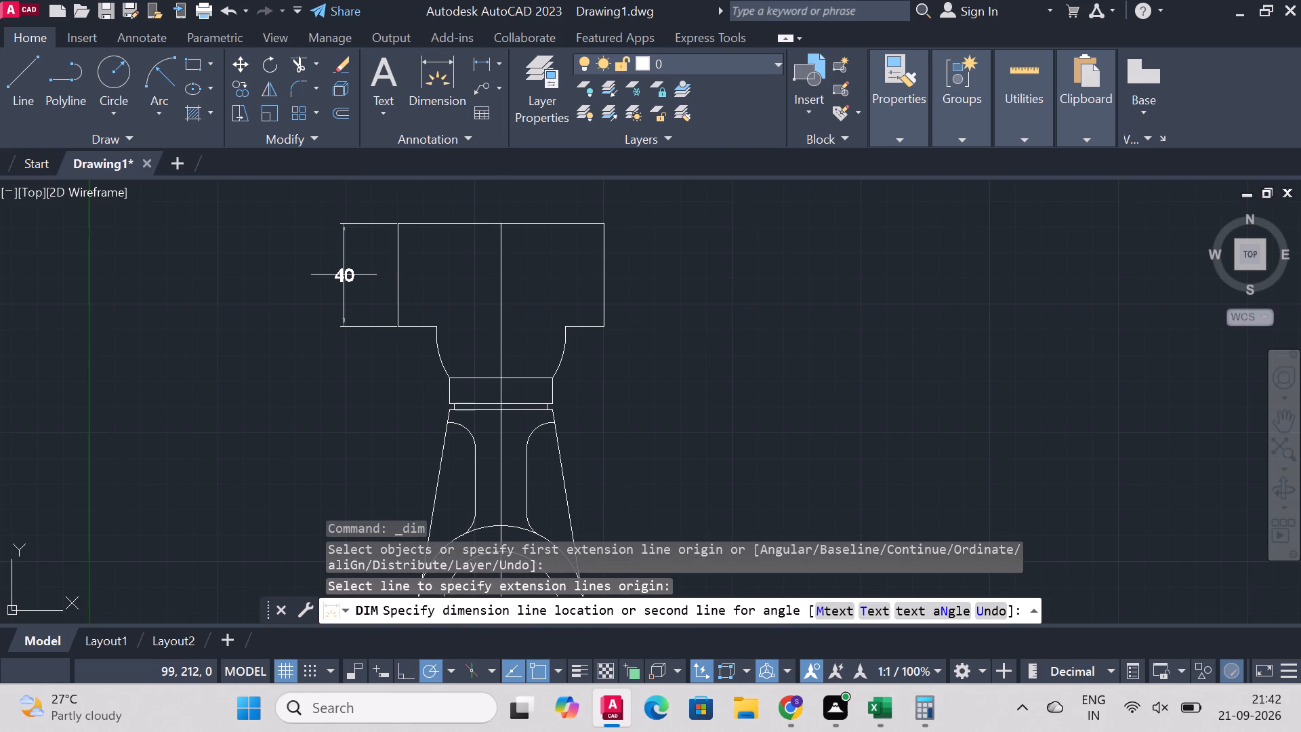
left_click(344, 274)
scroll(552, 241, "down", 1)
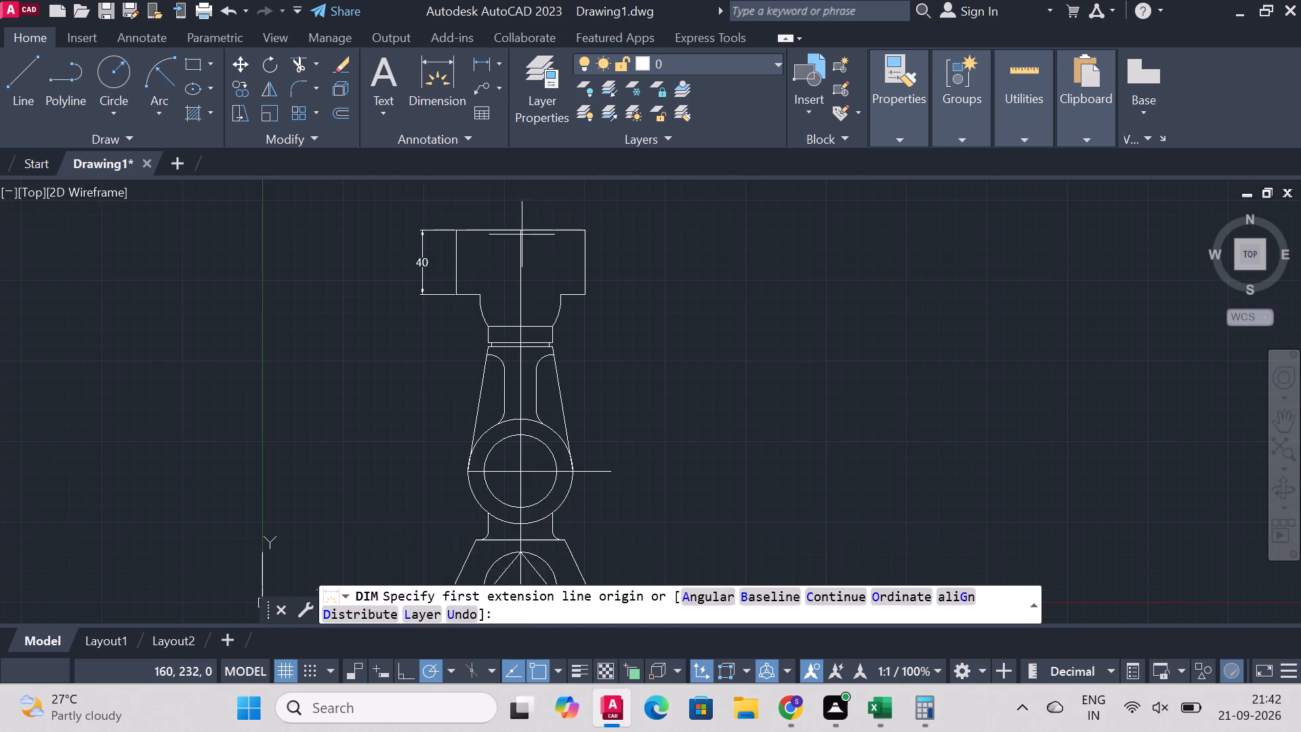
left_click(454, 232)
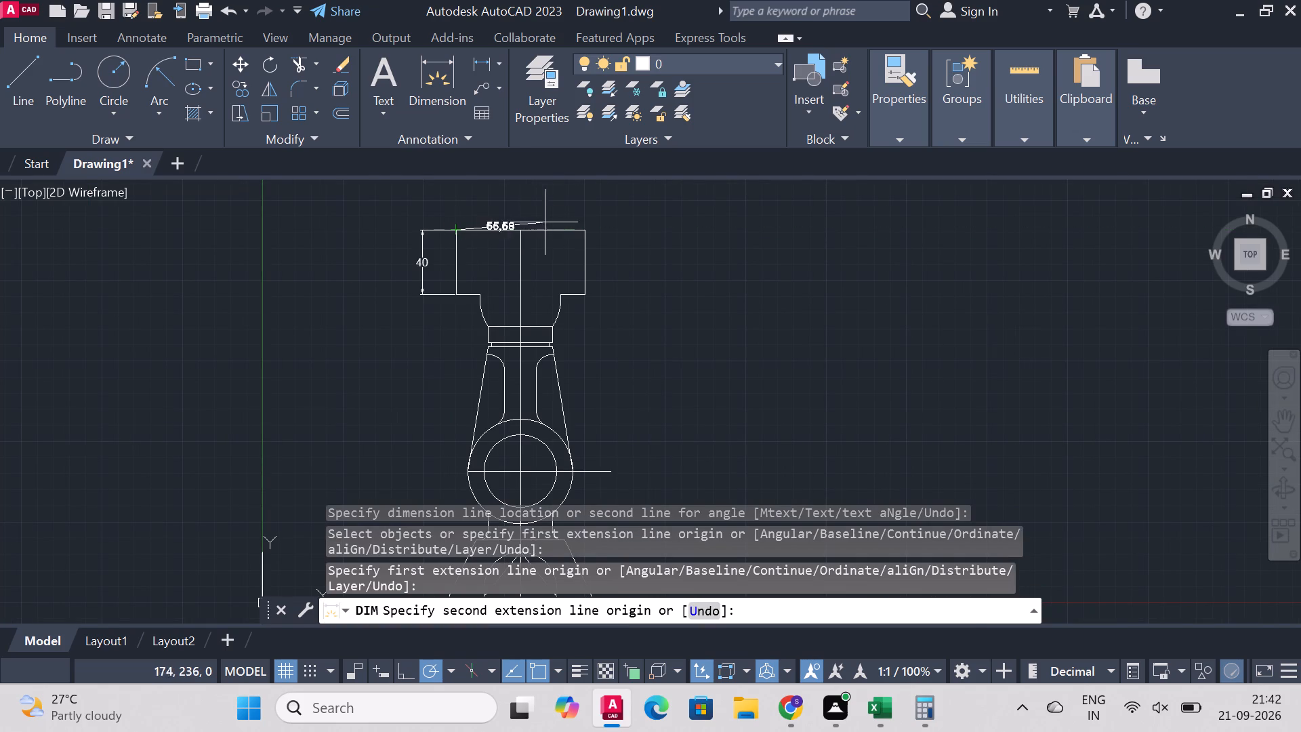
left_click(583, 228)
left_click(580, 213)
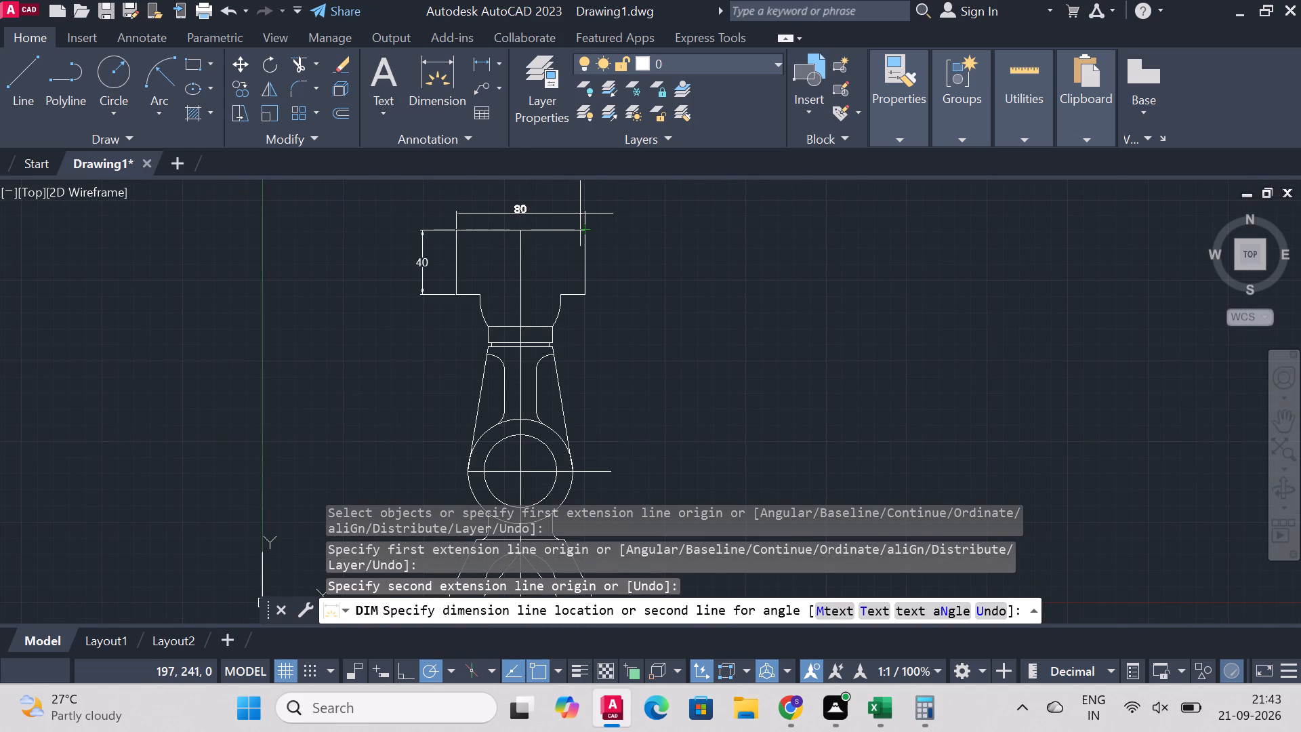
Add a vertical dimension of 10 up from the top block's lower right corner, placed clear of its right edge.
scroll(779, 365, "up", 2)
scroll(479, 325, "down", 3)
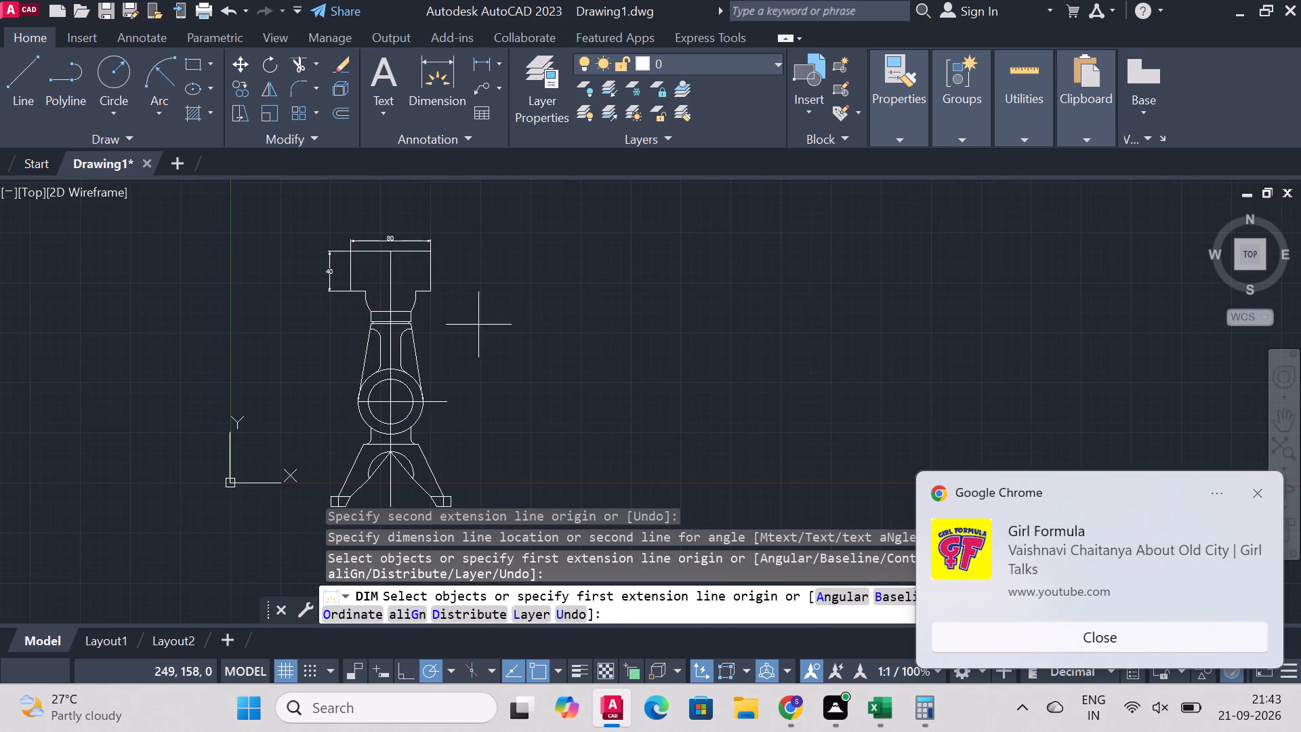
scroll(377, 257, "up", 3)
left_click(581, 394)
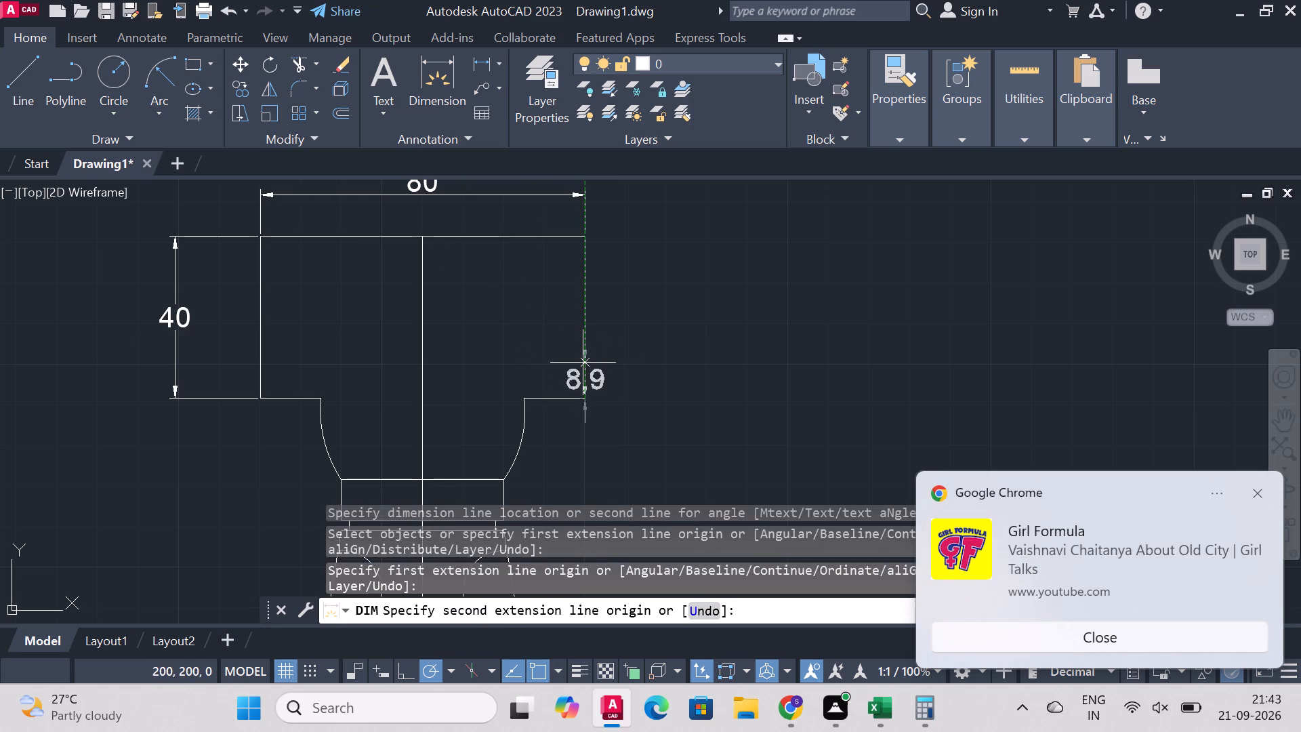
type("10")
key("Return")
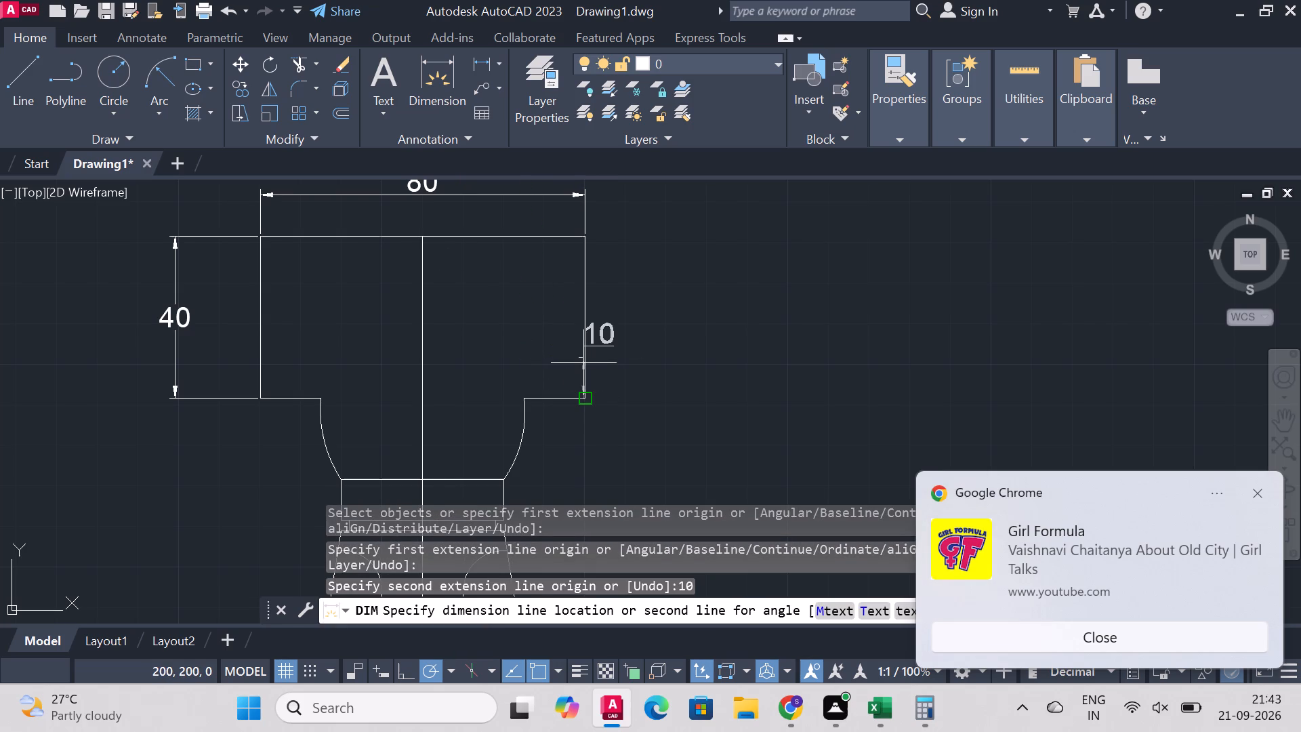
left_click(725, 385)
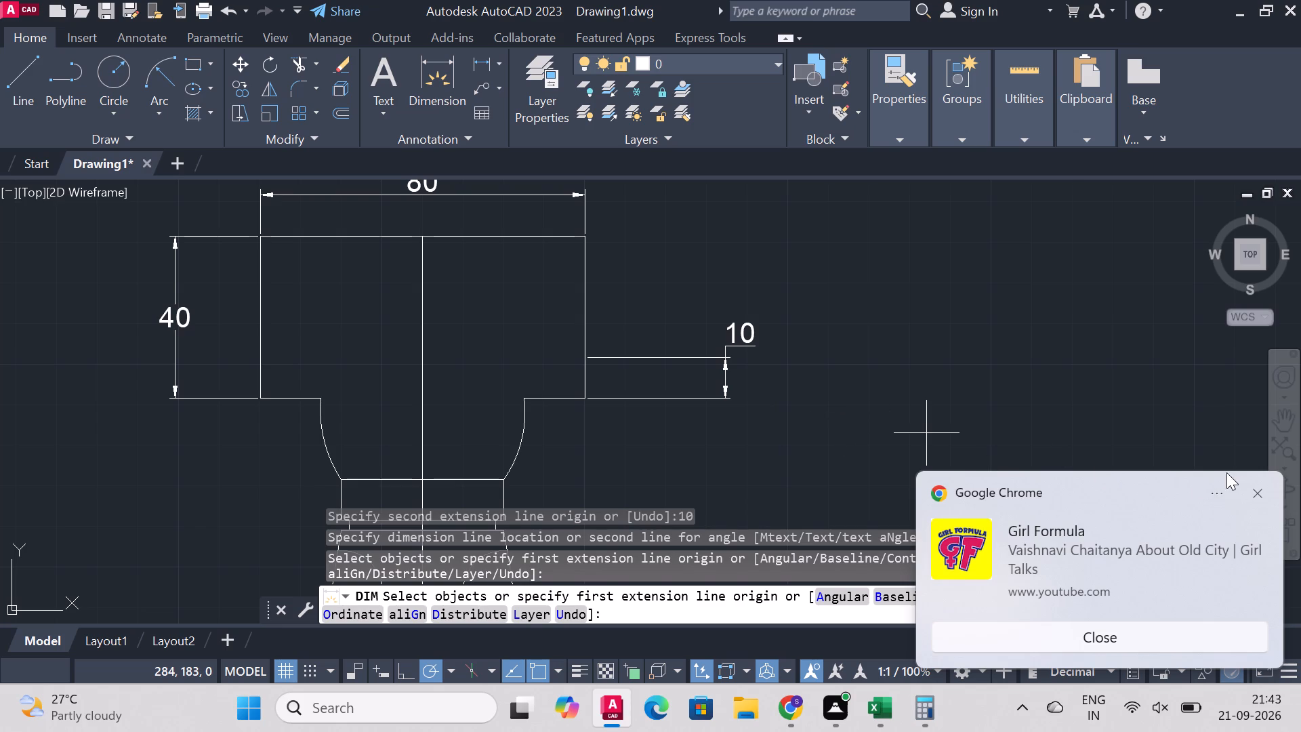
left_click(1254, 487)
Dimension the width of the collar's top edge, with the dimension line just above that edge.
scroll(838, 439, "down", 3)
scroll(643, 495, "up", 2)
scroll(1013, 462, "down", 1)
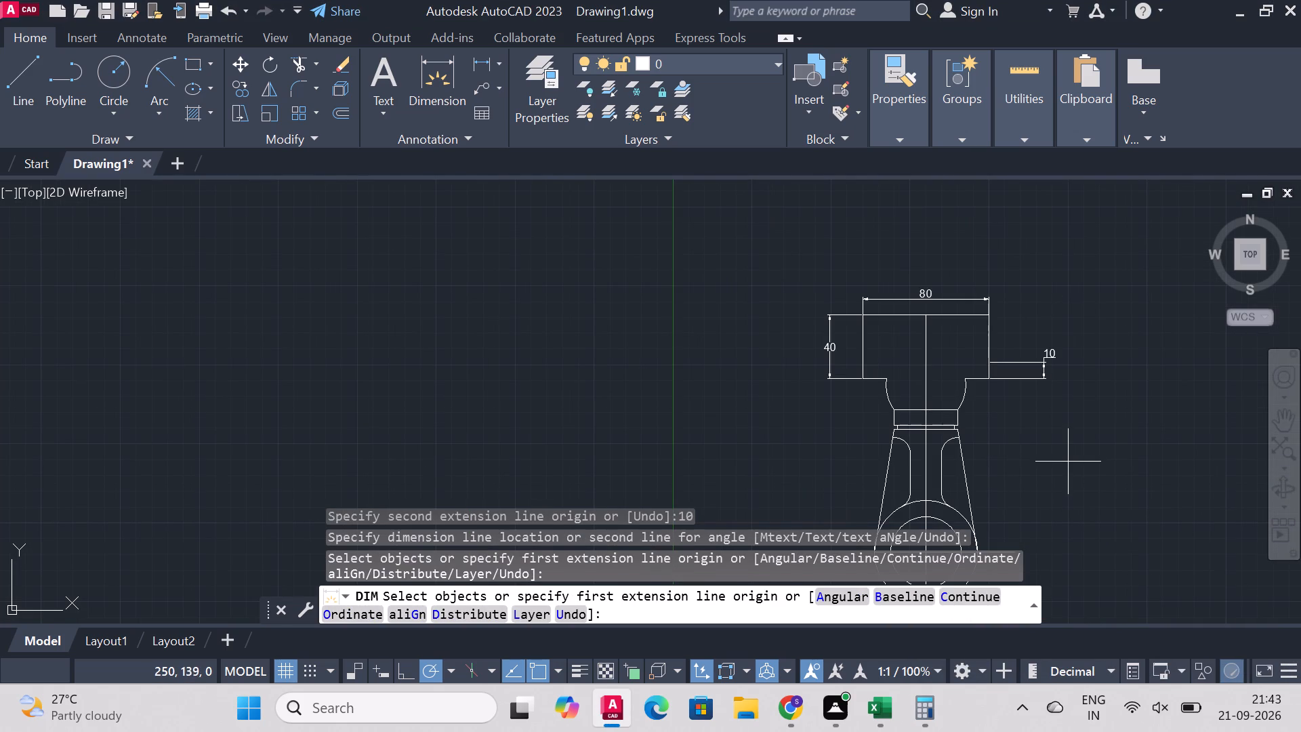
scroll(1067, 455, "up", 2)
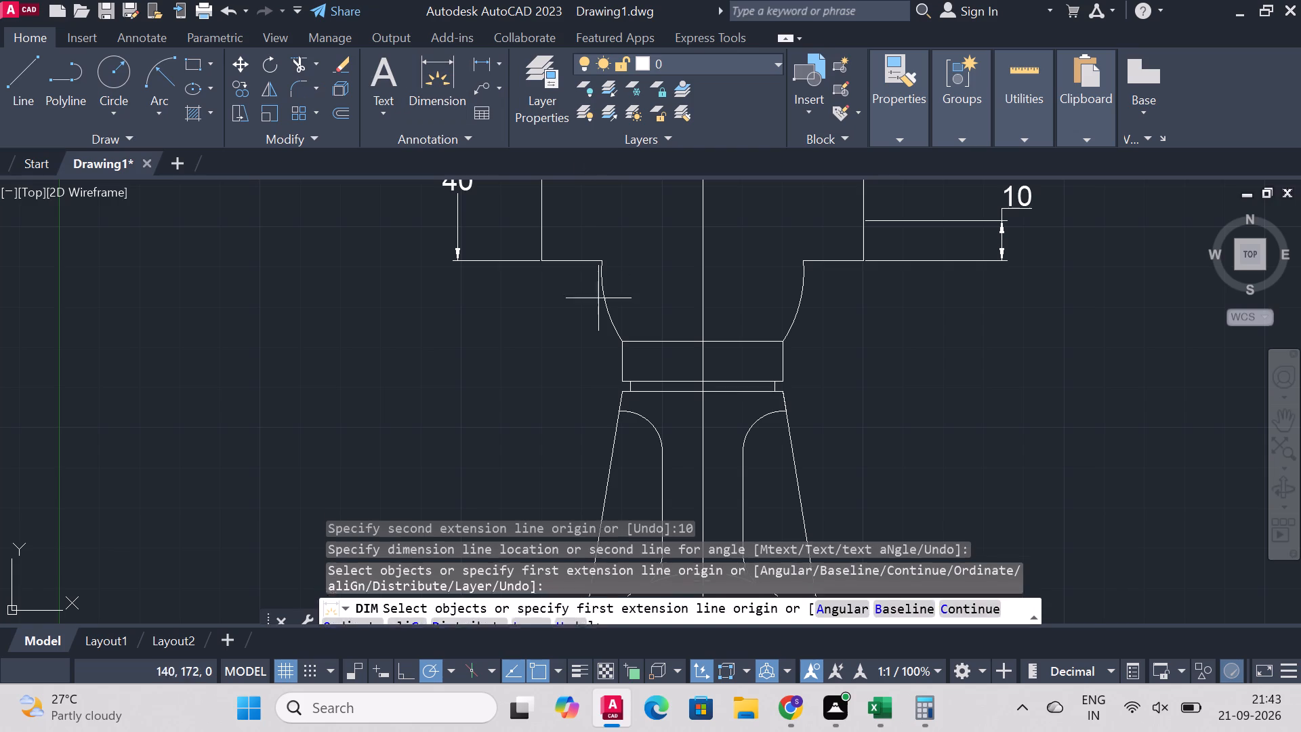
left_click(667, 342)
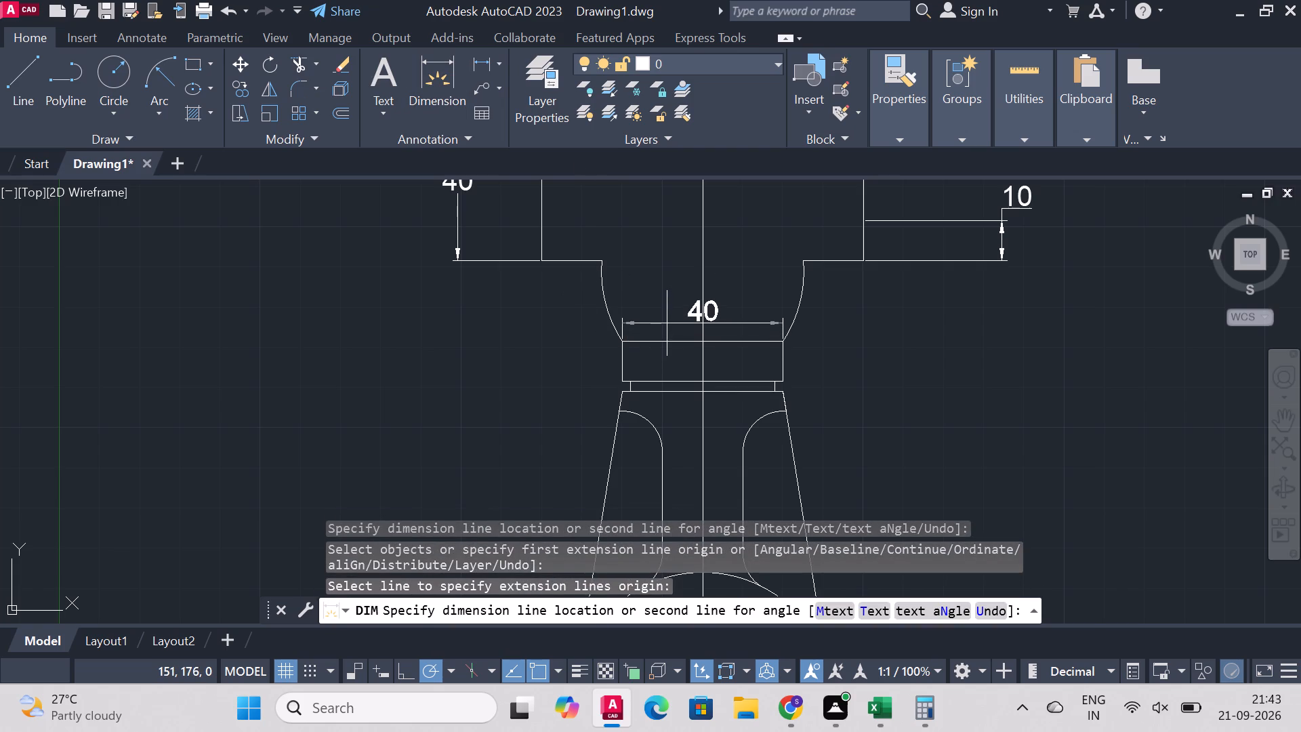
left_click(667, 323)
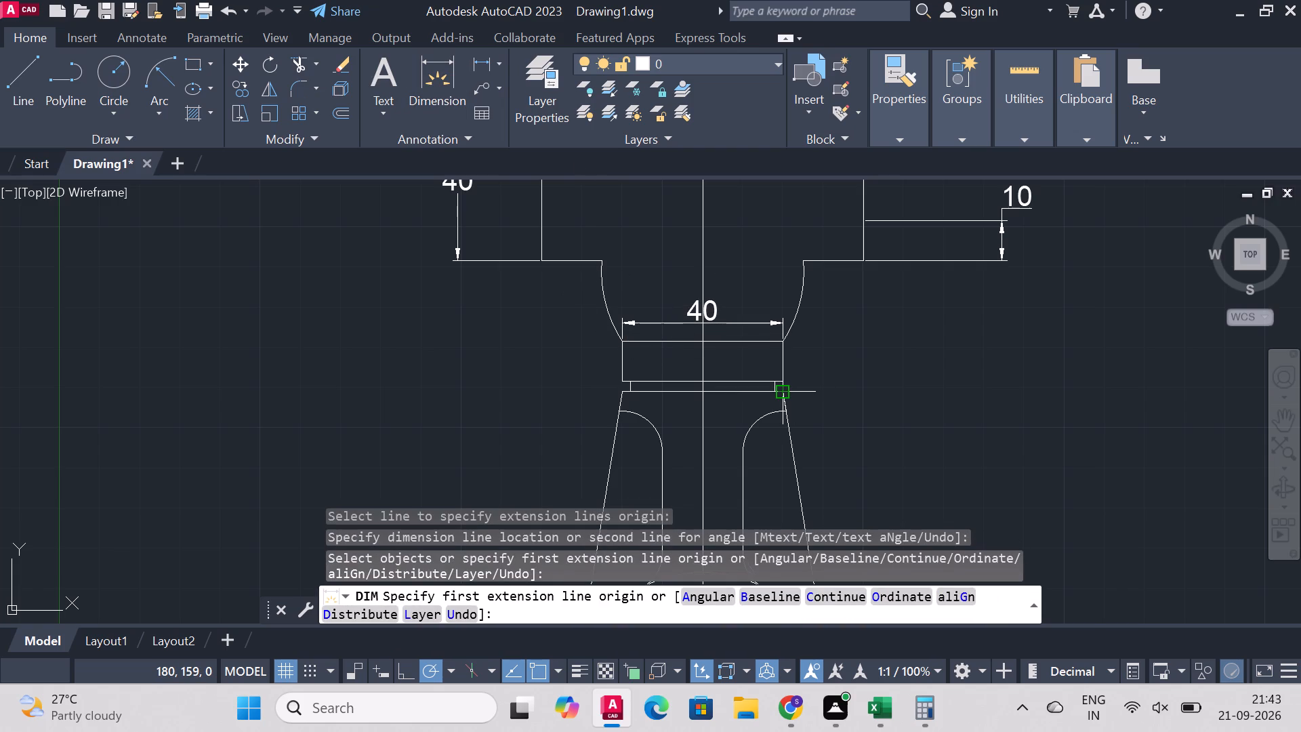
Dimension the radius of the left curved side below the top block, and move its label outside the part.
left_click(601, 294)
left_click(602, 298)
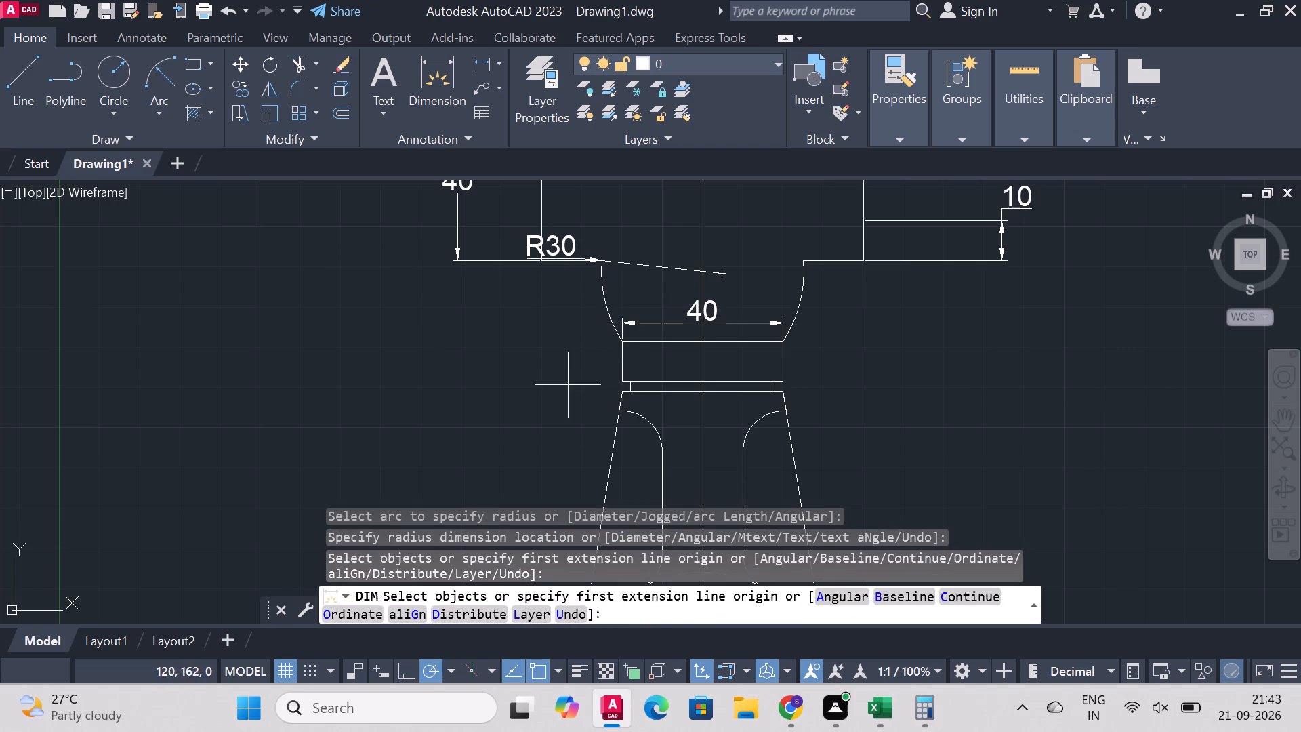
right_click(153, 437)
left_click(196, 43)
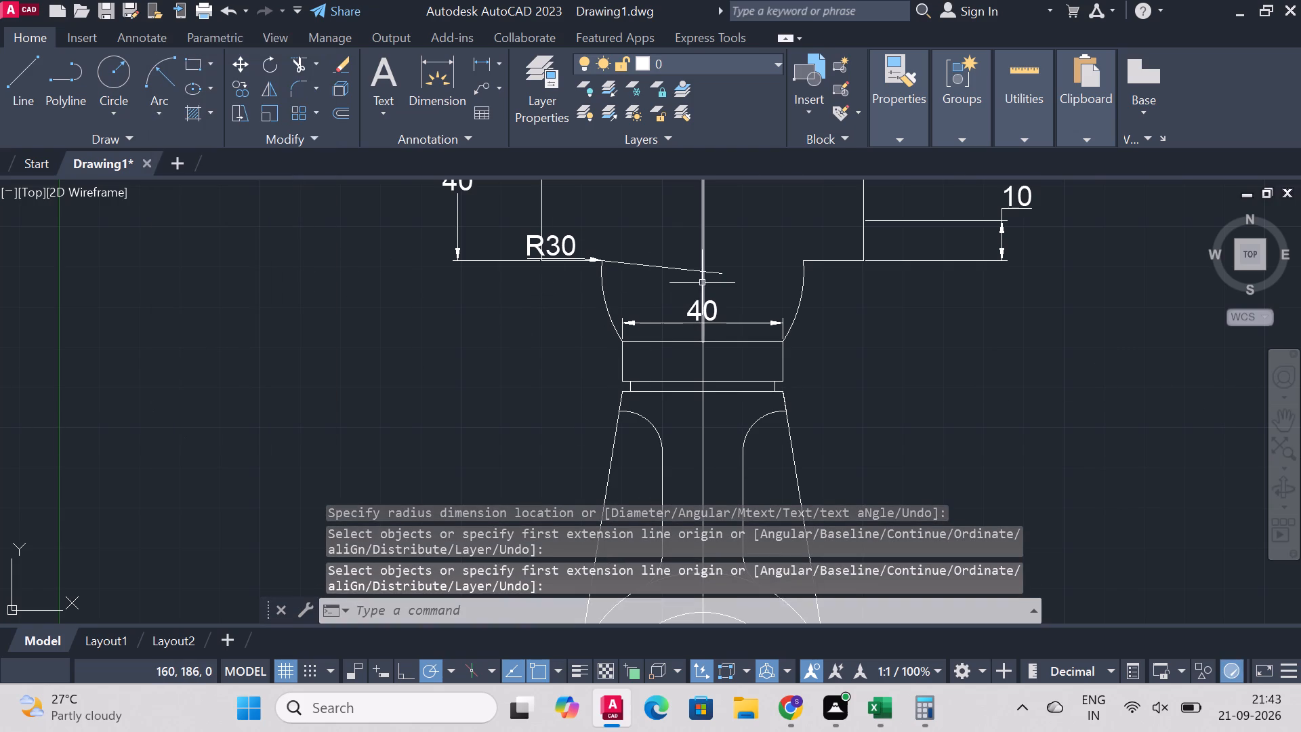
left_click(626, 265)
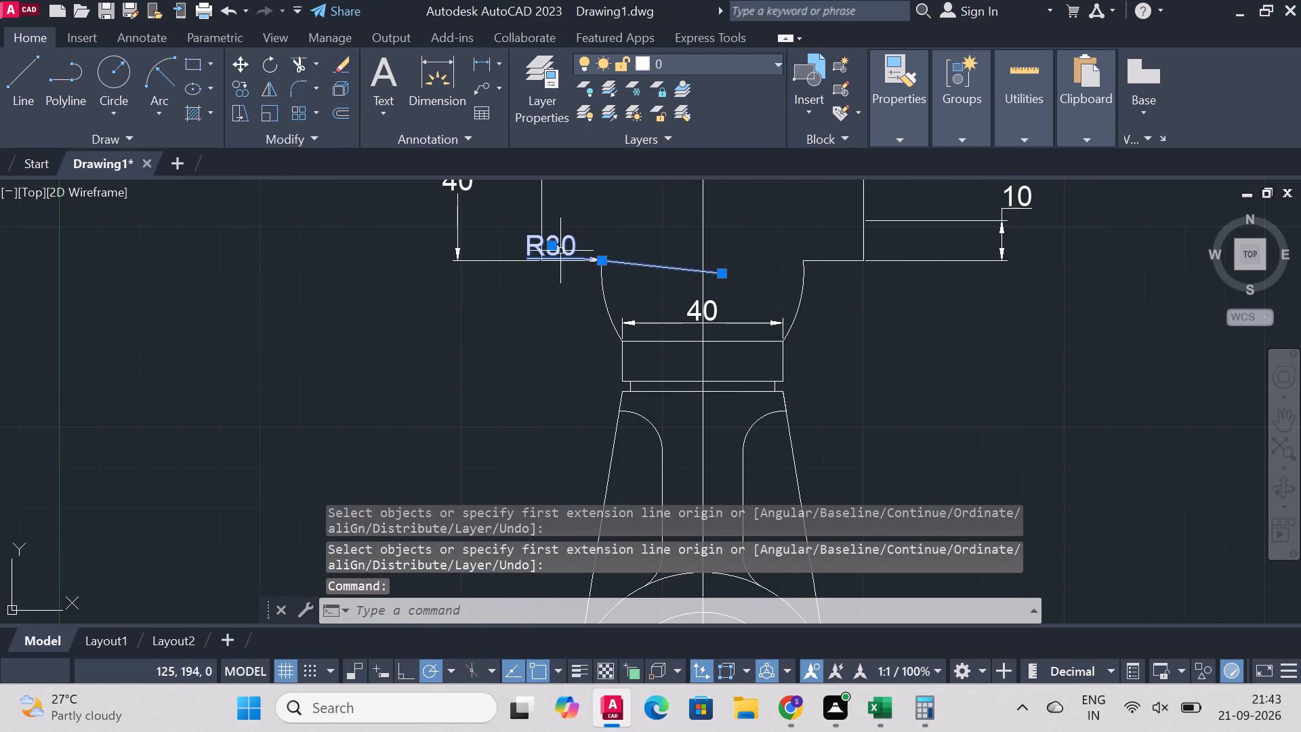
left_click_drag(554, 247, 558, 308)
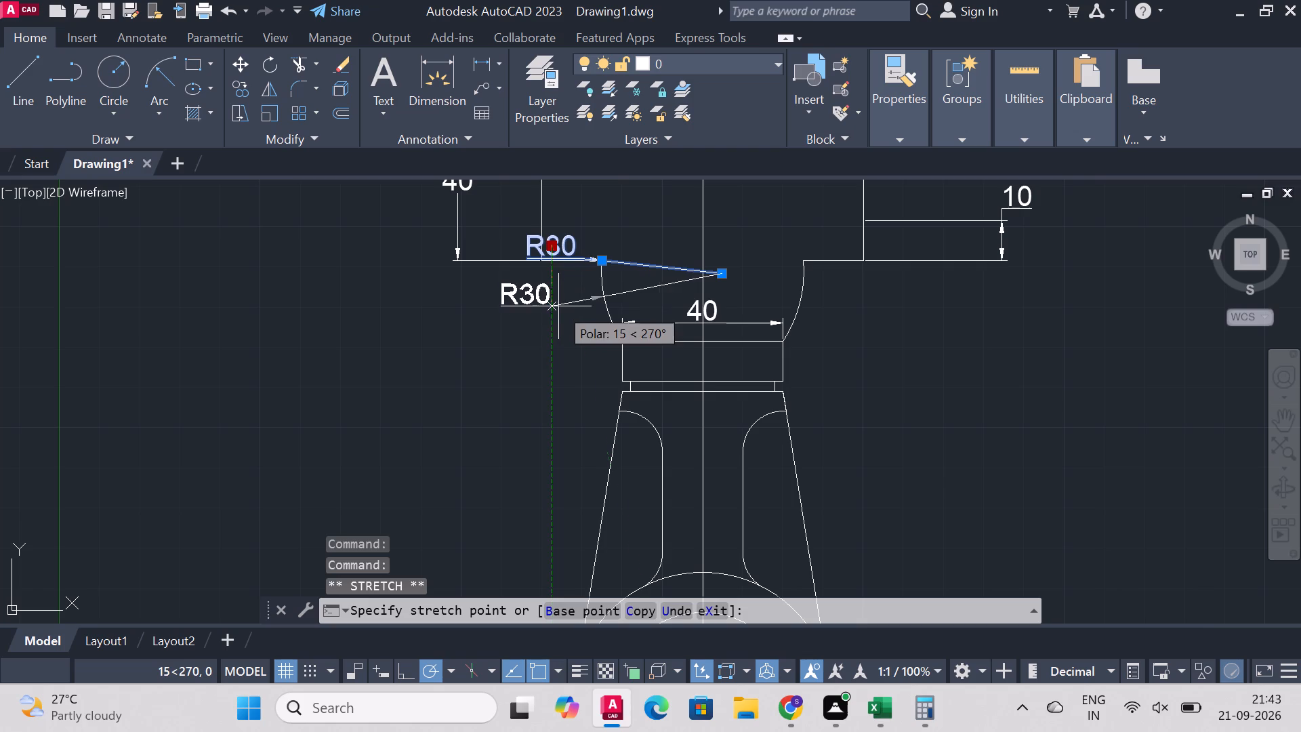
left_click(518, 311)
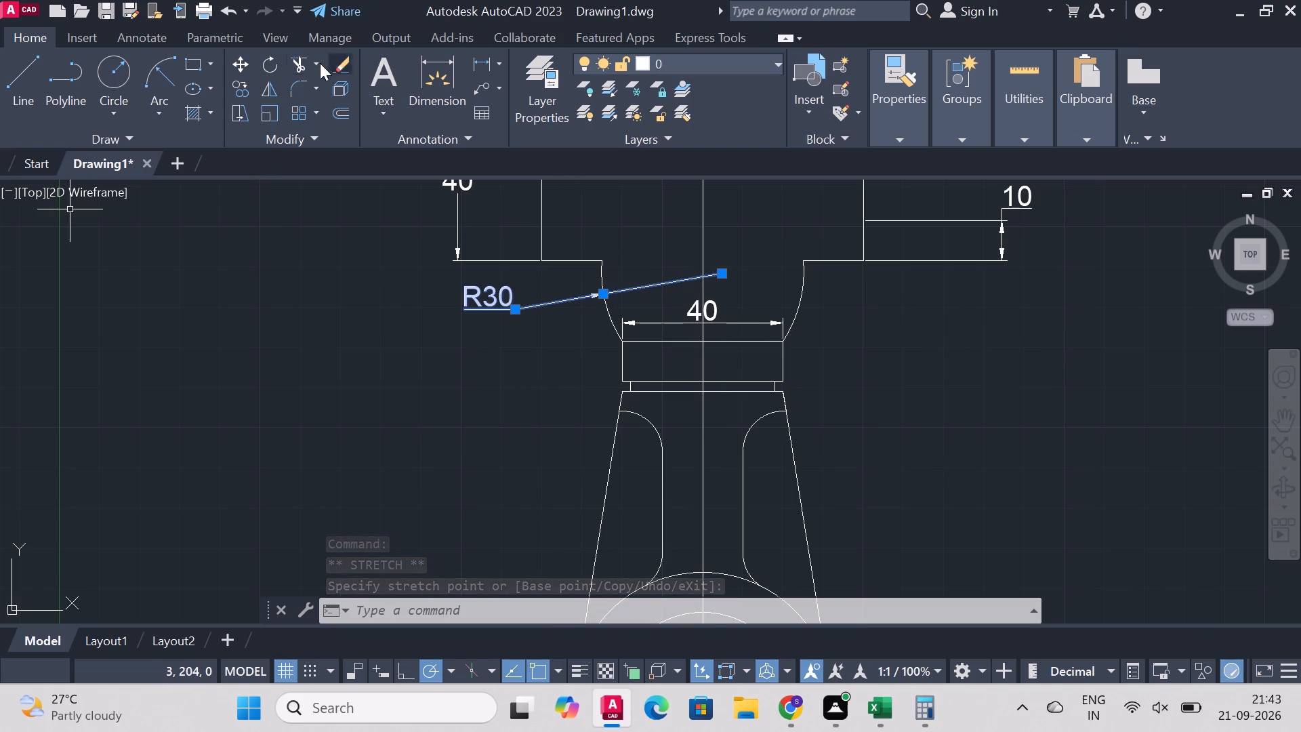
Dimension the horizontal distance between the two inner vertical lines of the tapered body, between their upper fillet ends.
left_click(439, 68)
scroll(1036, 374, "down", 1)
scroll(1025, 386, "up", 3)
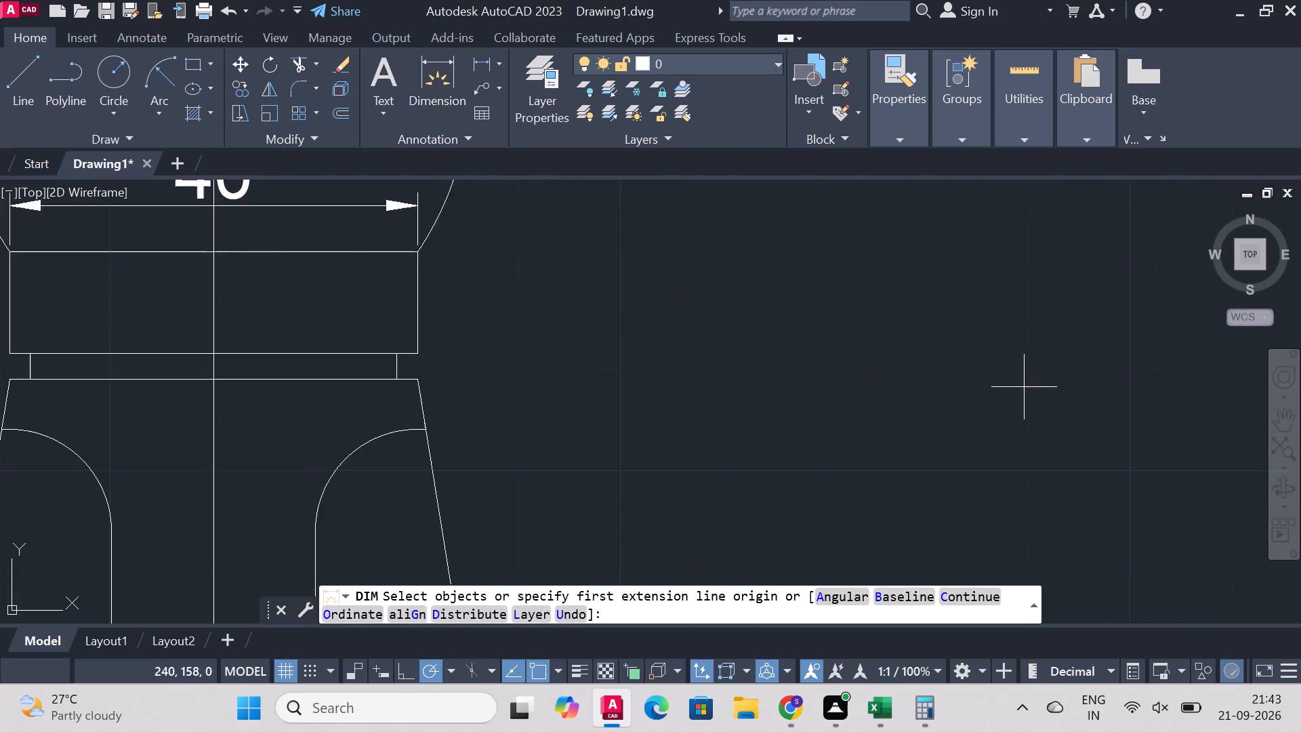
scroll(922, 436, "down", 4)
scroll(913, 494, "up", 4)
scroll(302, 401, "down", 1)
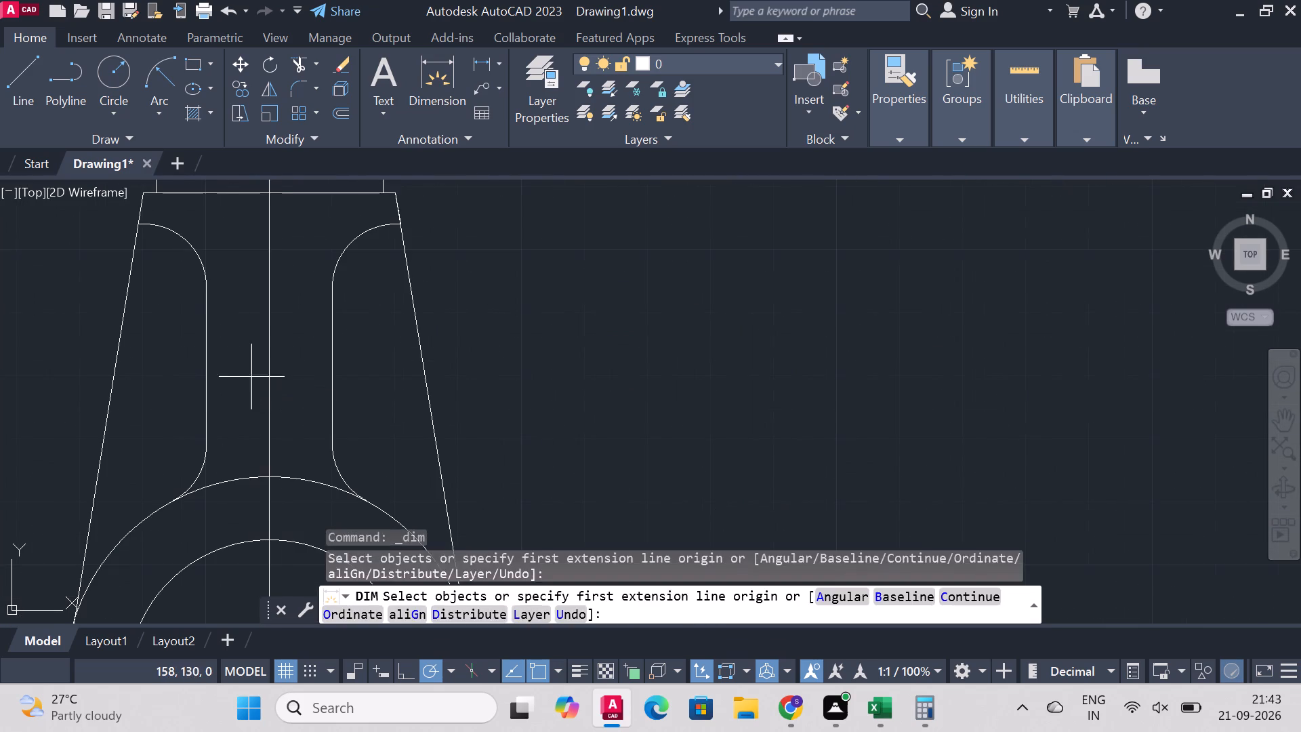
left_click(201, 283)
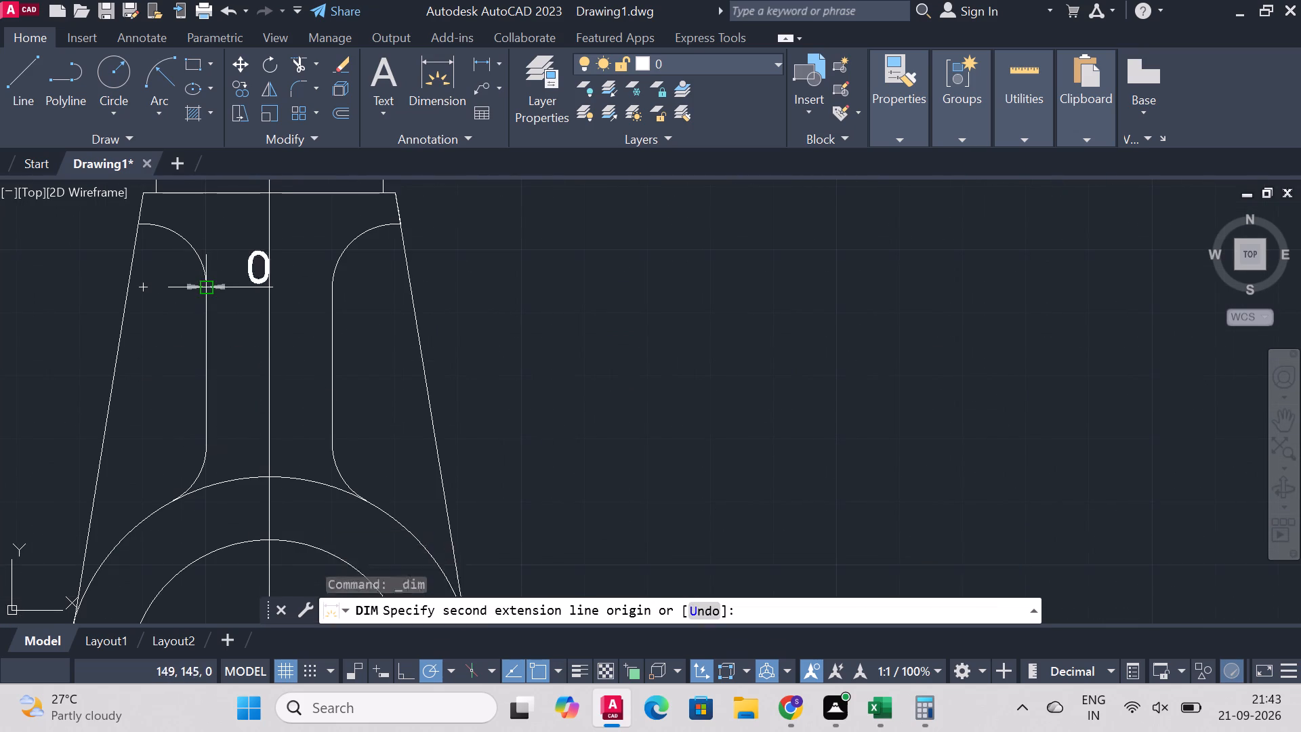
left_click(331, 289)
left_click(322, 334)
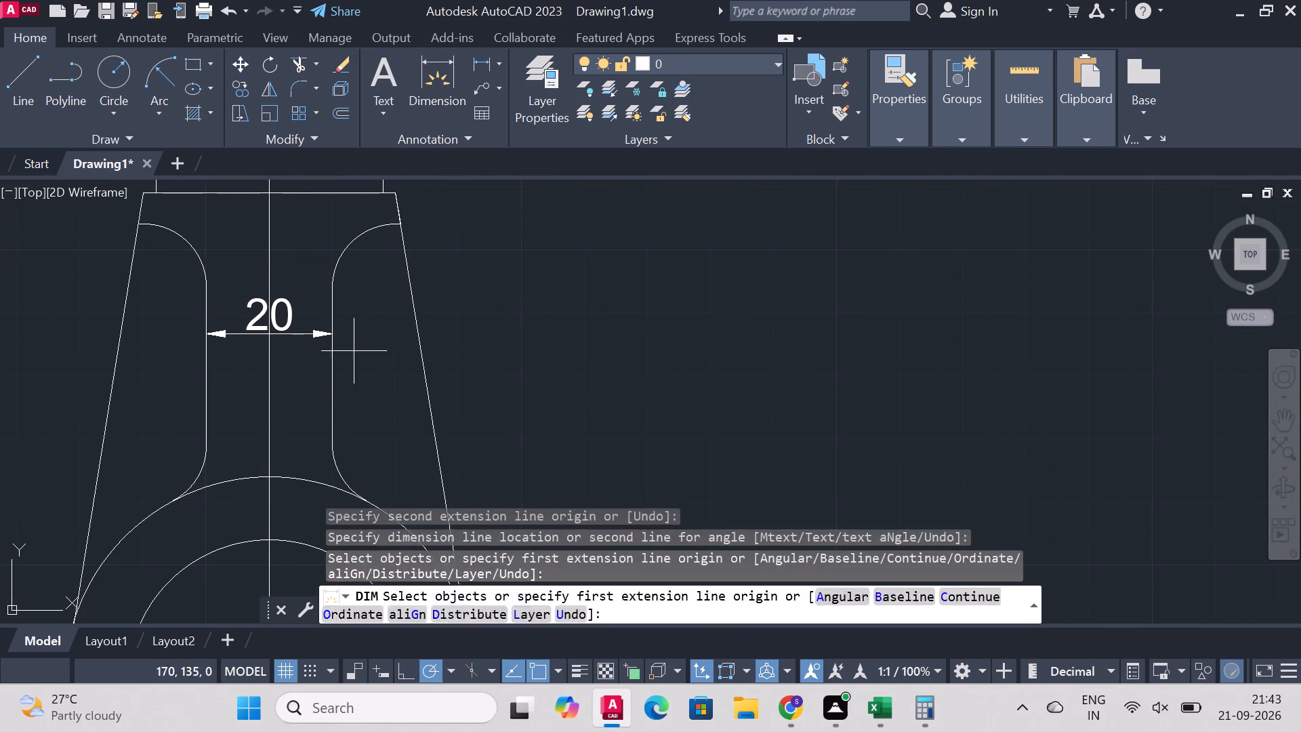
Dimension the radius of the upper left fillet inside the tapered body, with its label toward the left.
scroll(247, 345, "down", 2)
scroll(157, 314, "up", 2)
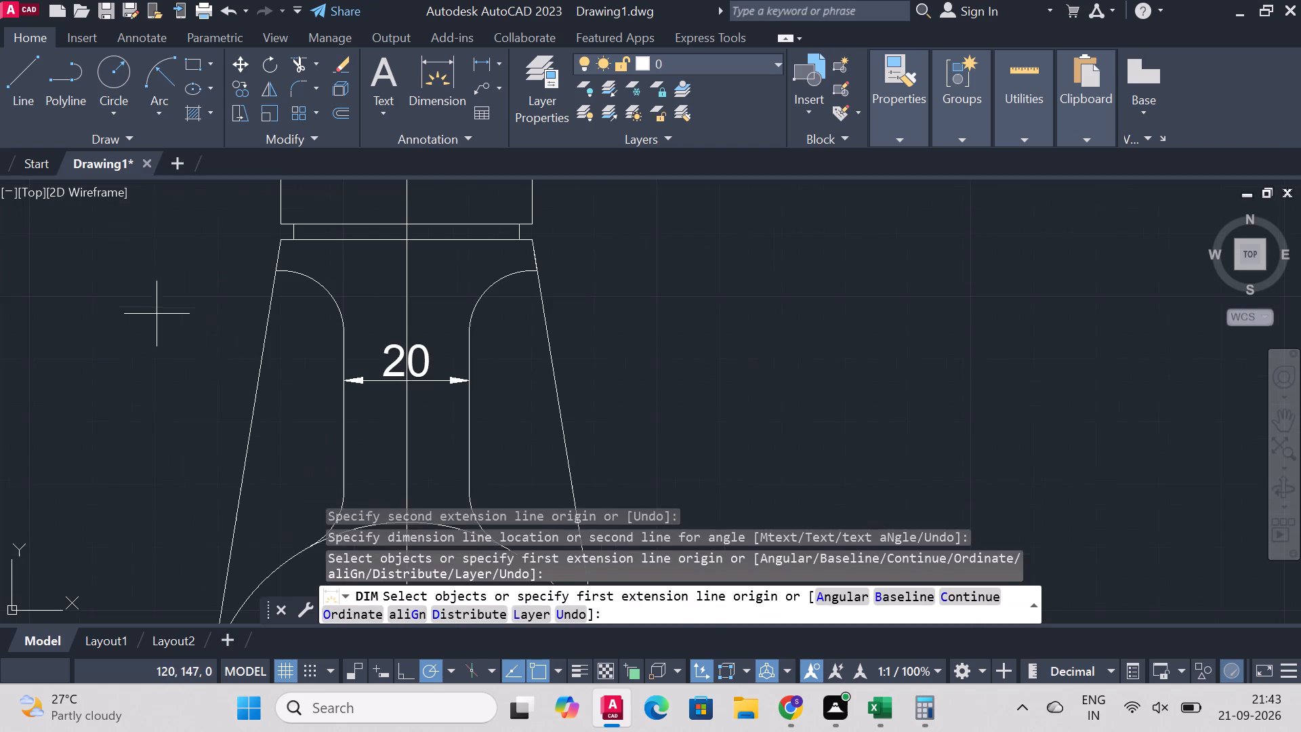
left_click(319, 285)
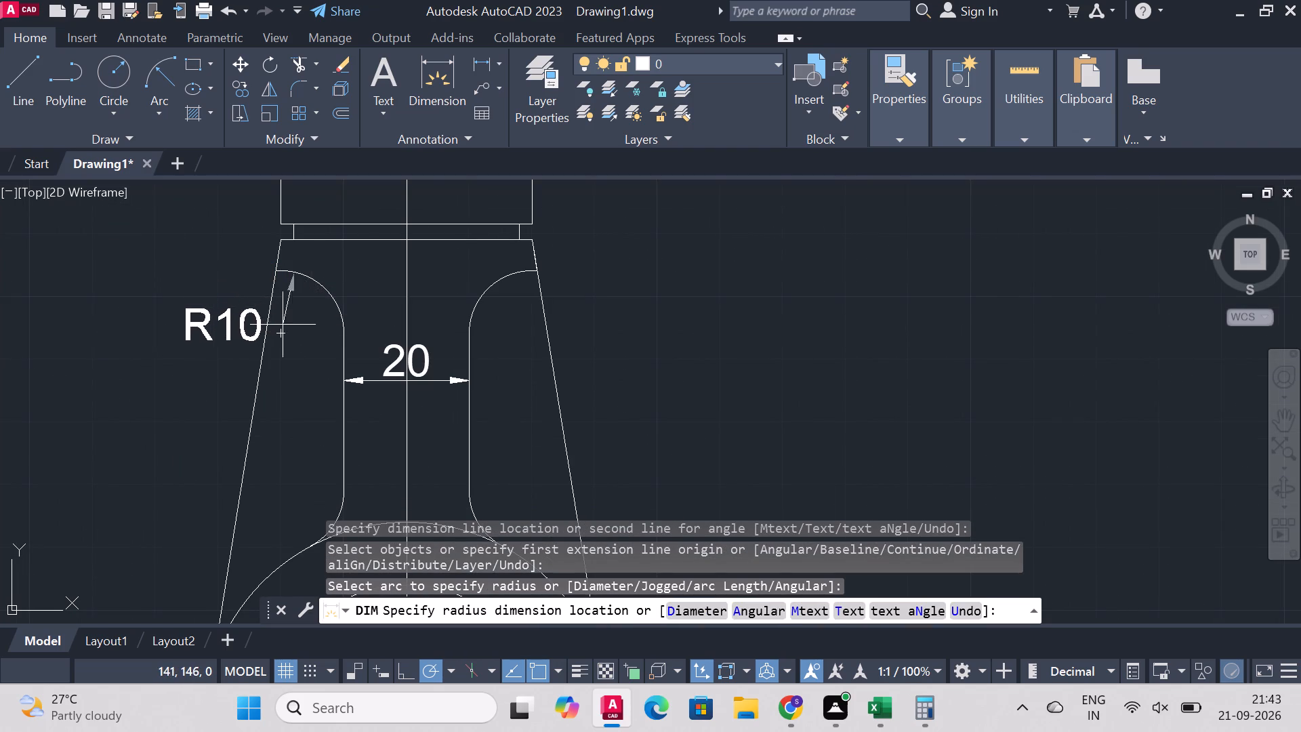
left_click(306, 300)
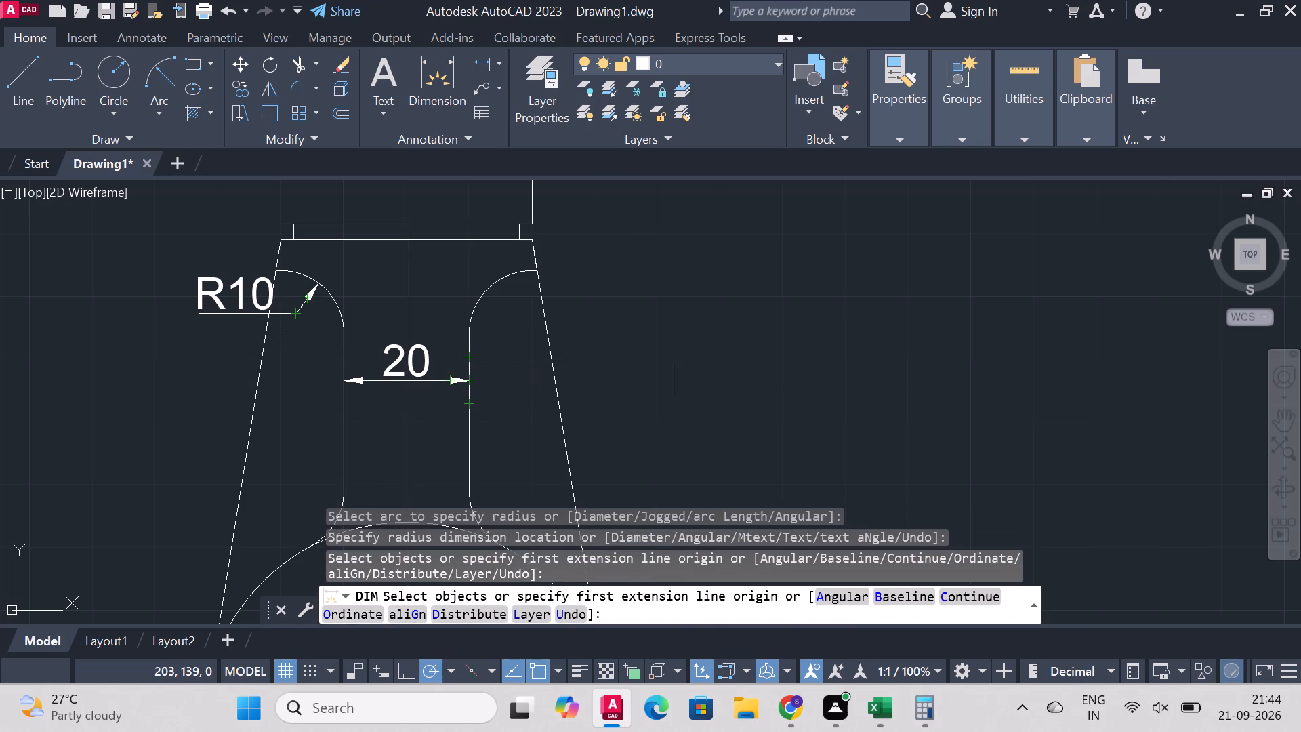
Dimension the diameters of the outer and inner concentric circles, with both labels on the circles' left side.
scroll(783, 448, "down", 3)
scroll(766, 391, "down", 3)
scroll(764, 451, "up", 2)
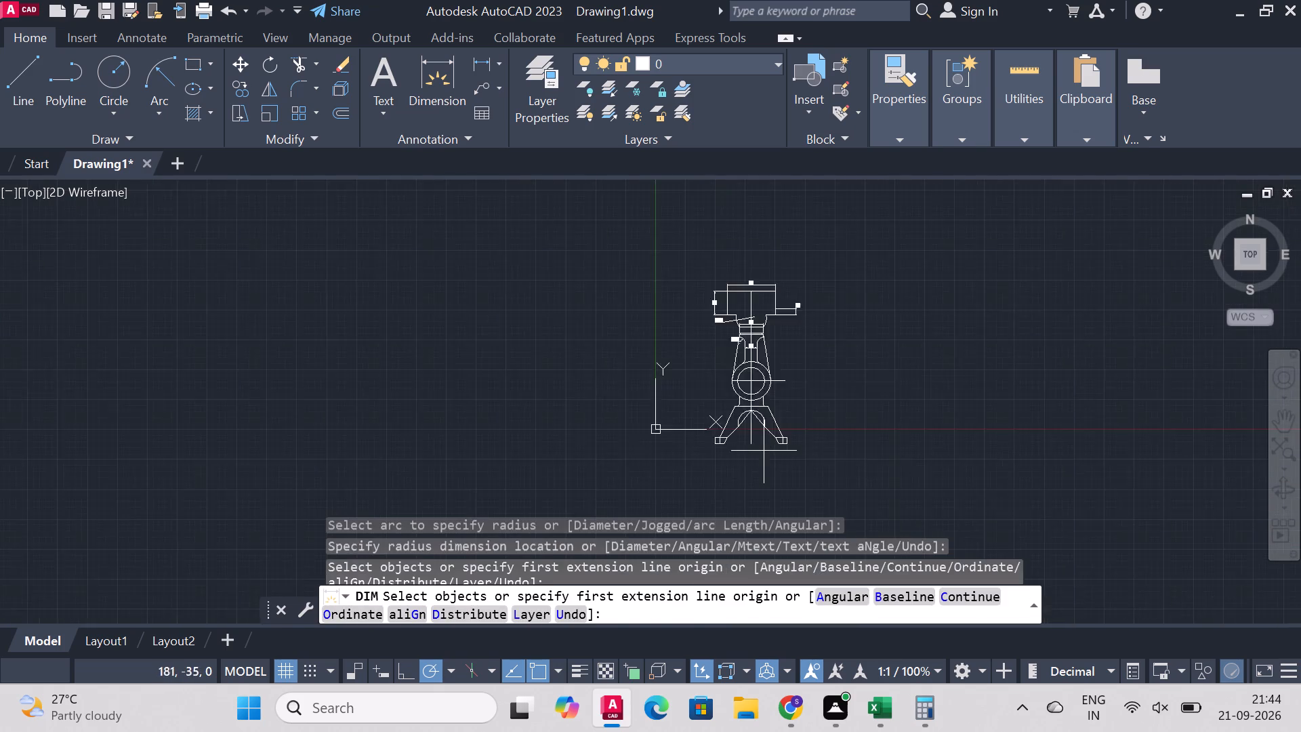
scroll(775, 332, "up", 3)
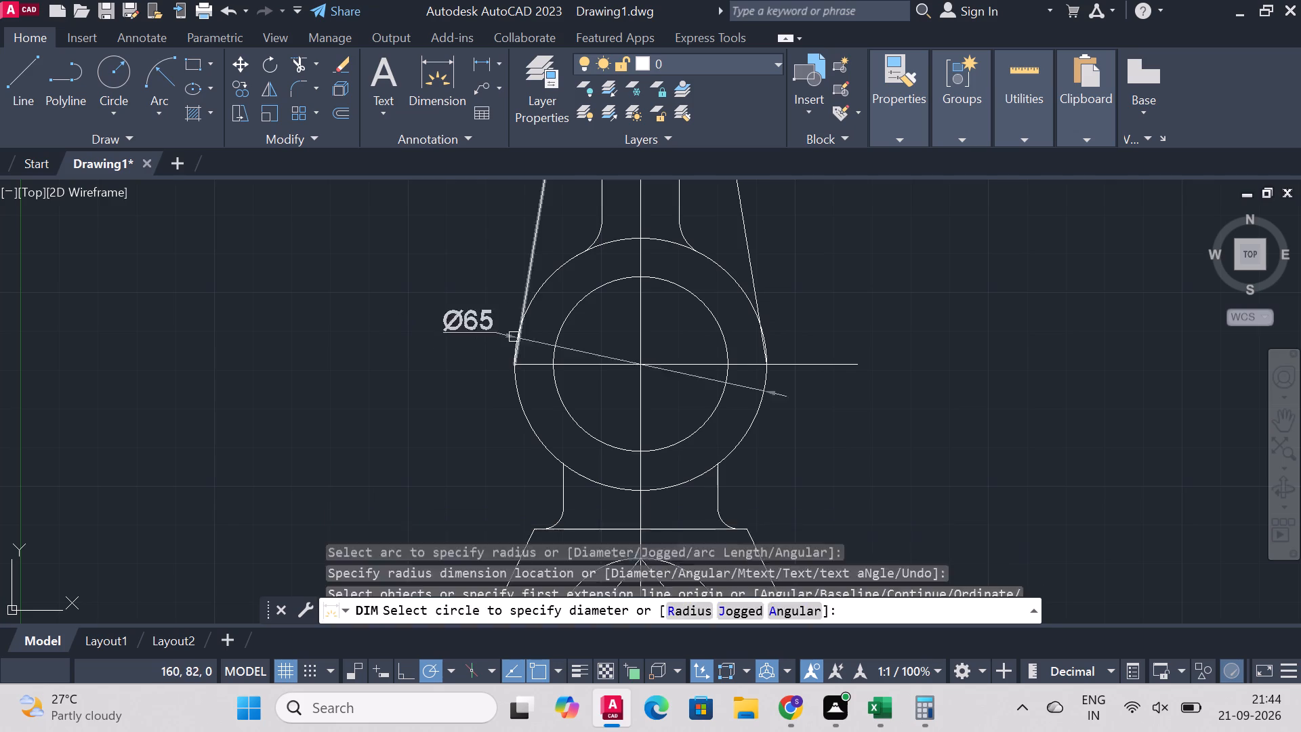
left_click(516, 339)
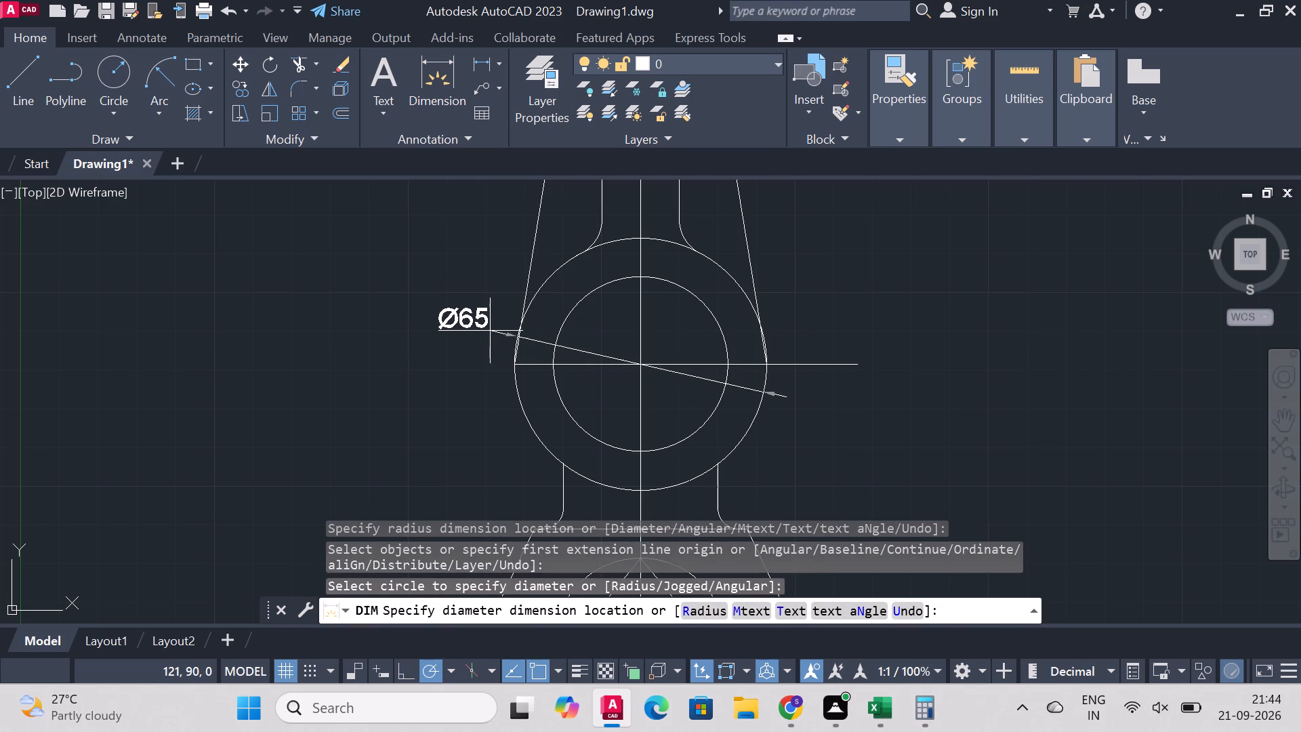
left_click(491, 317)
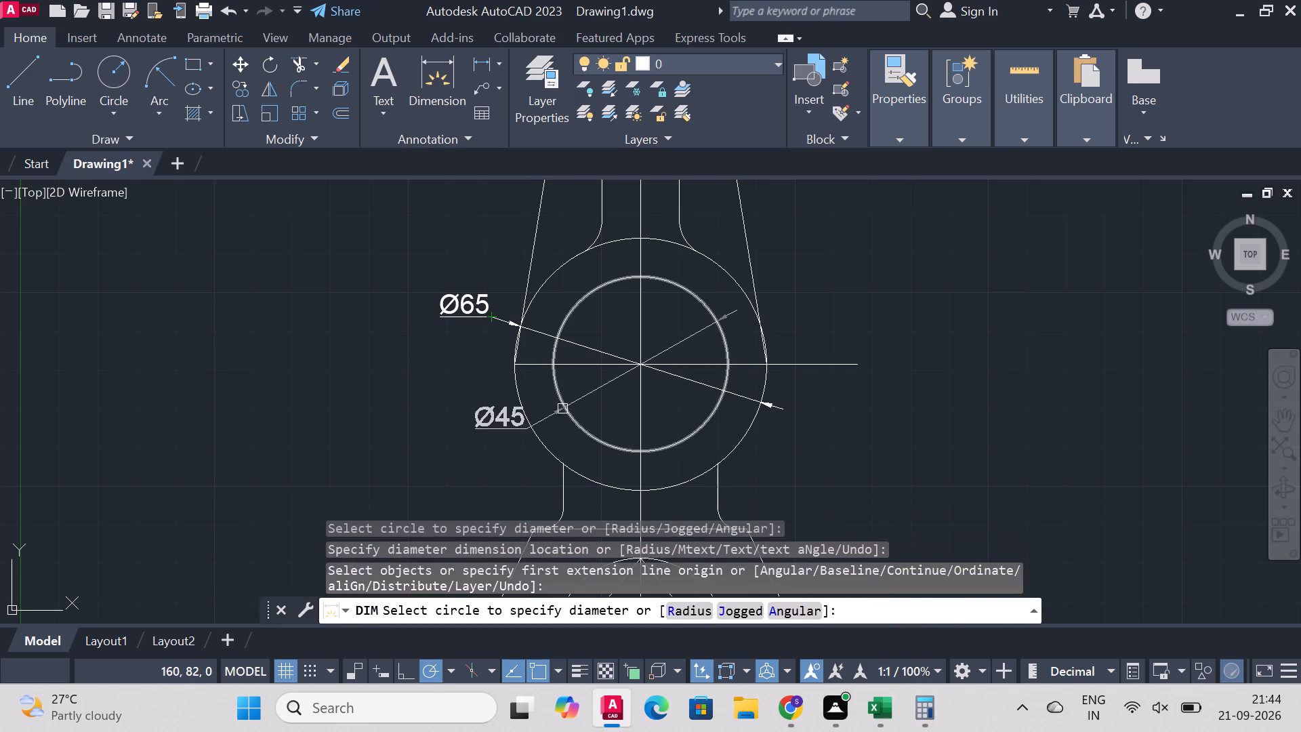
left_click(562, 409)
left_click(545, 420)
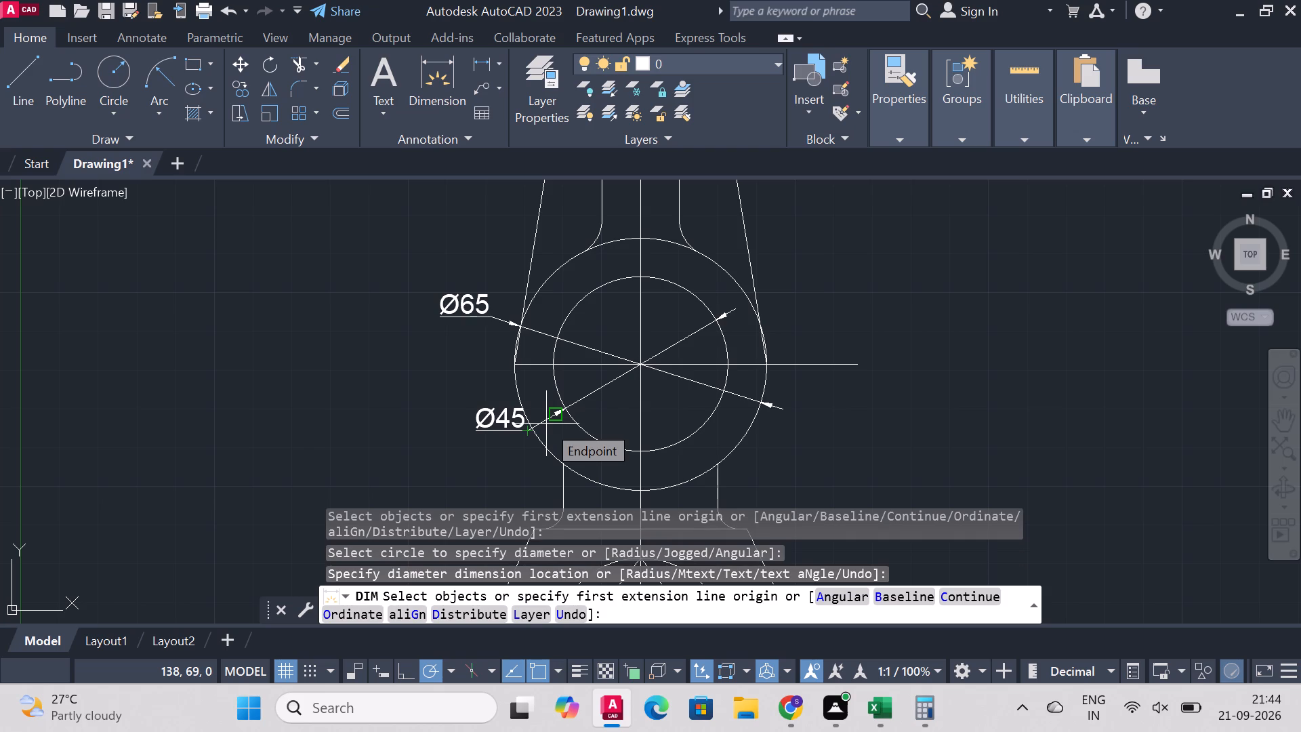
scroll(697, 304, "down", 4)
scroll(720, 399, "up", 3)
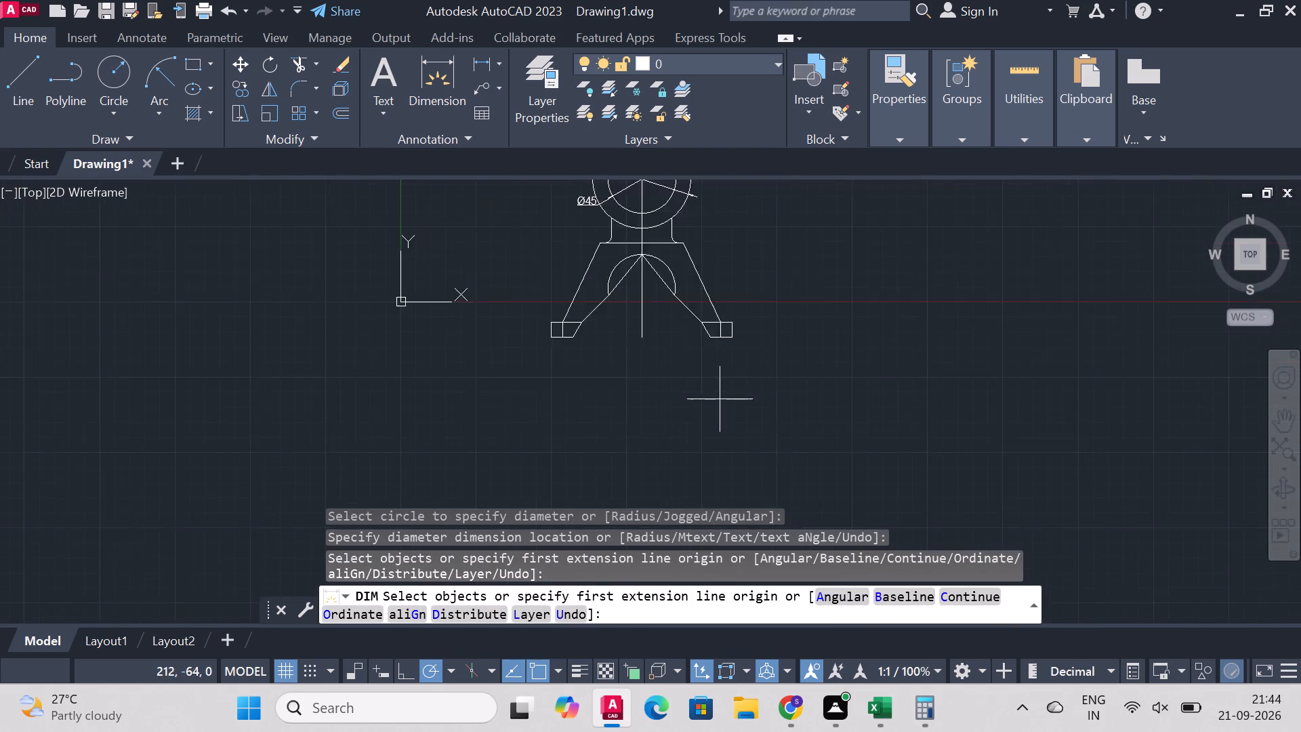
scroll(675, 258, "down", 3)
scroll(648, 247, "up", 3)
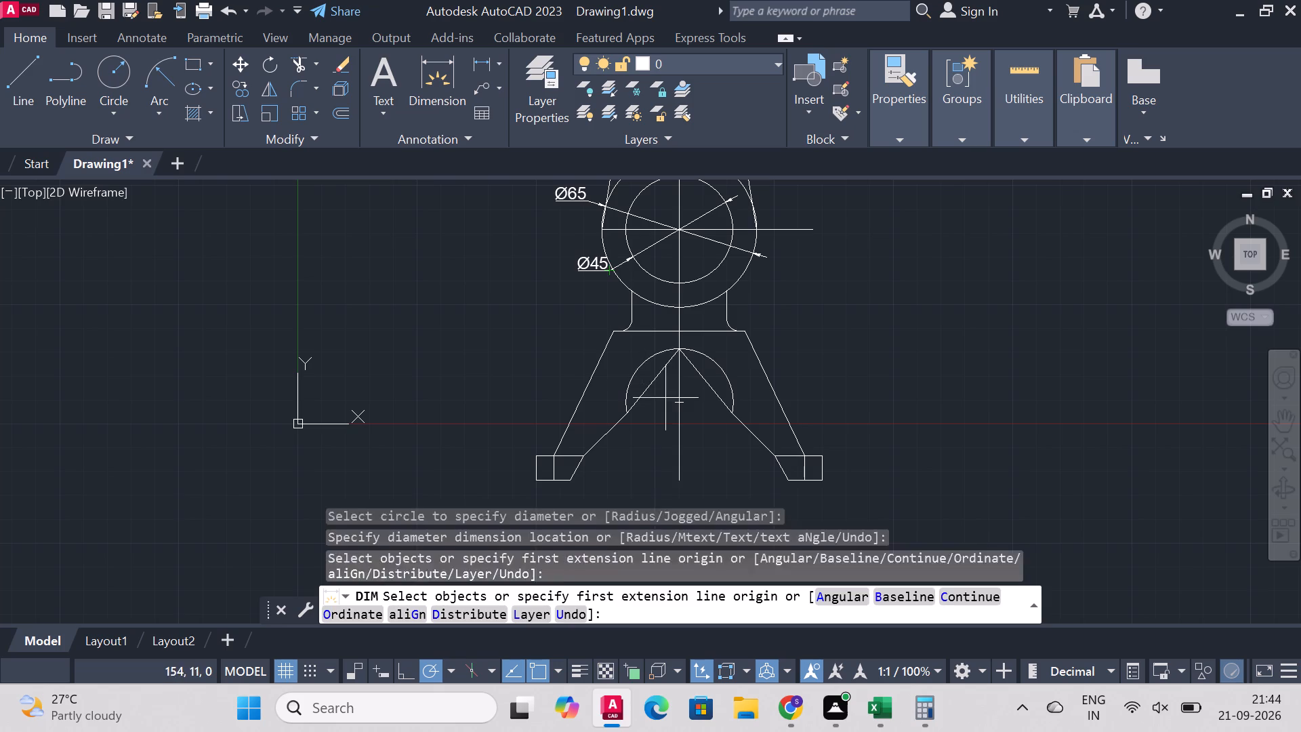
Trim away the two slanted line segments inside the arch between the legs.
scroll(684, 399, "up", 2)
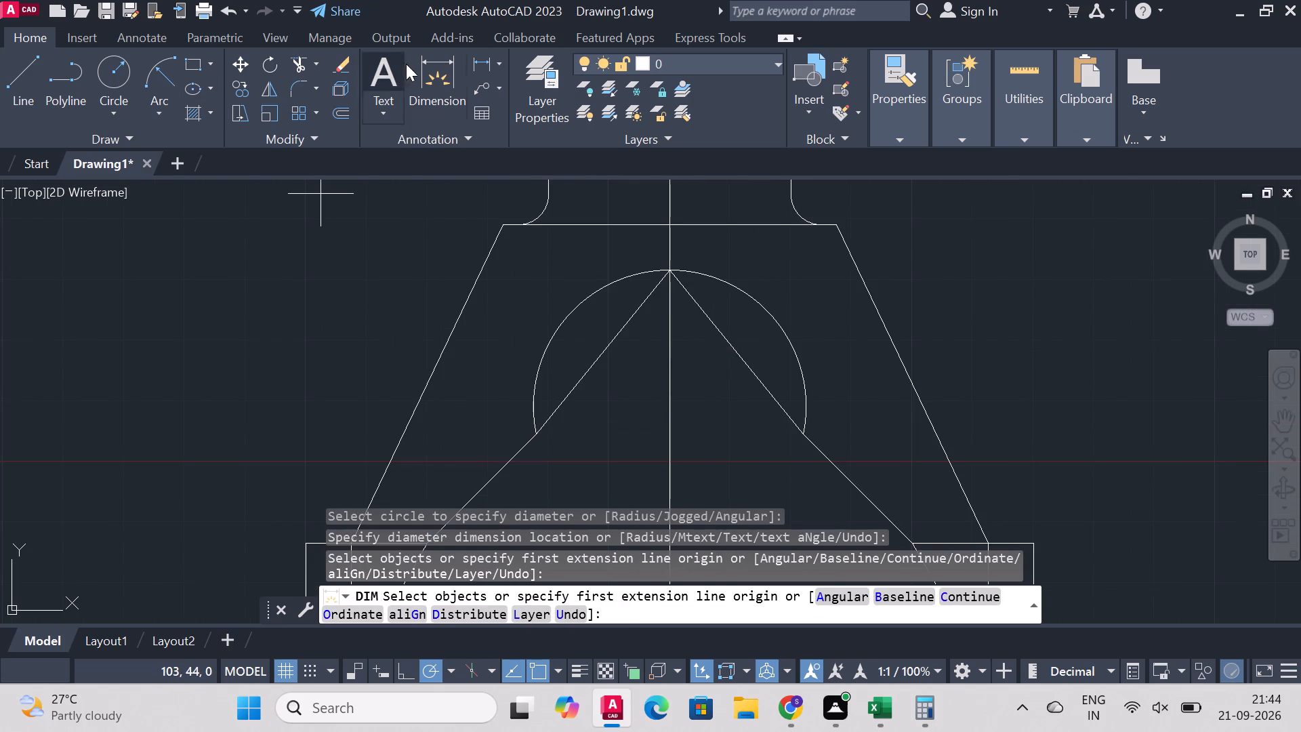
left_click(296, 63)
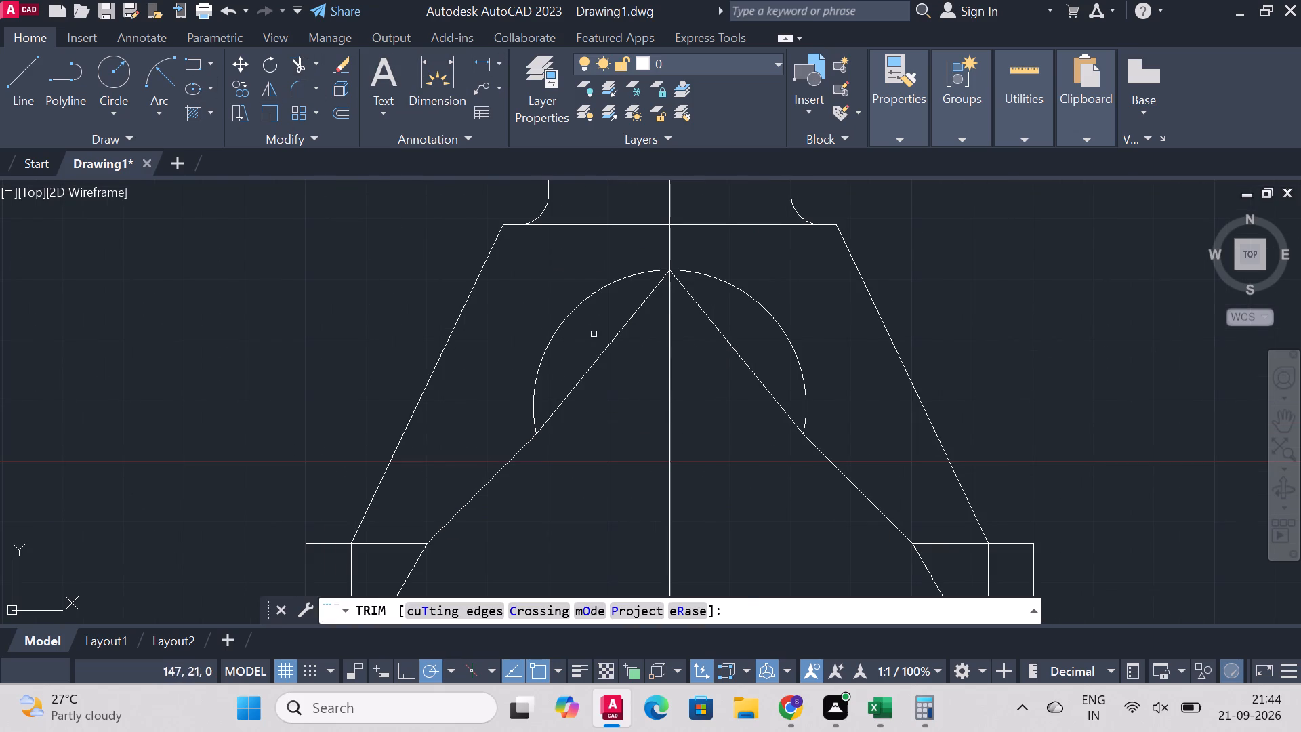
left_click(609, 341)
left_click(713, 324)
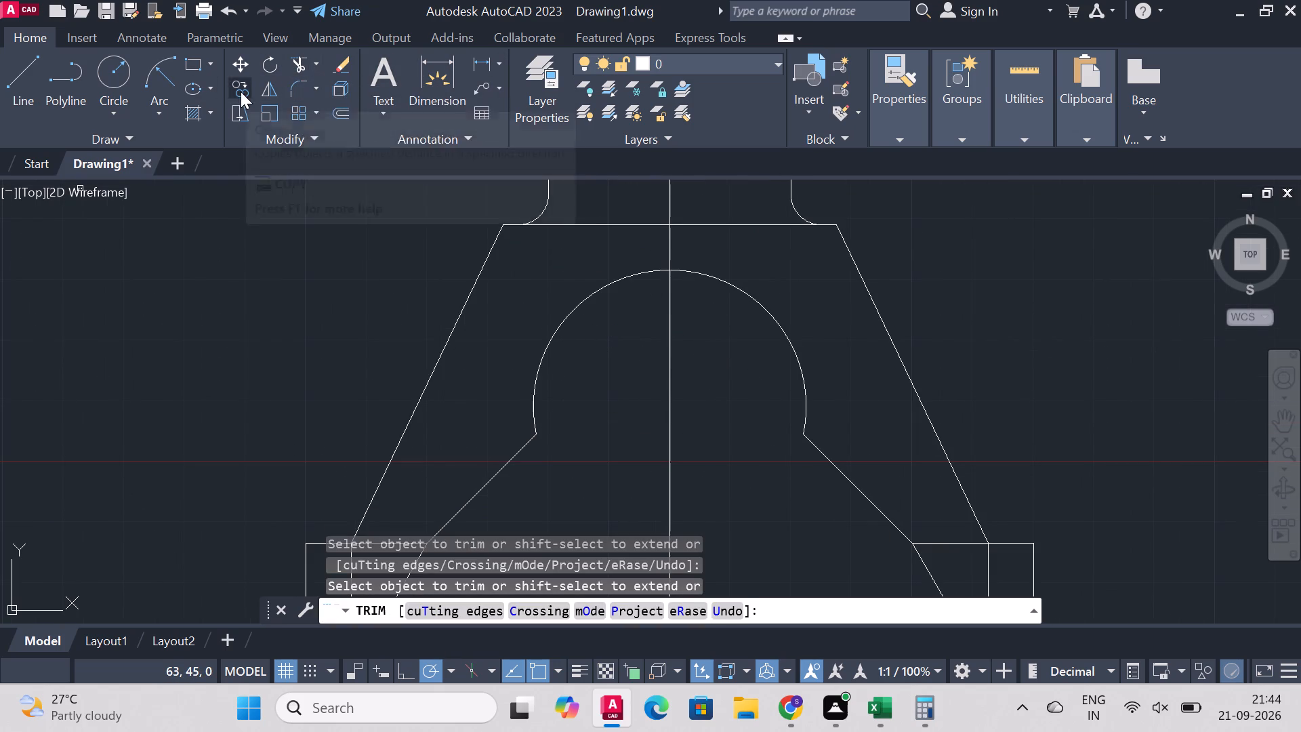
left_click(165, 77)
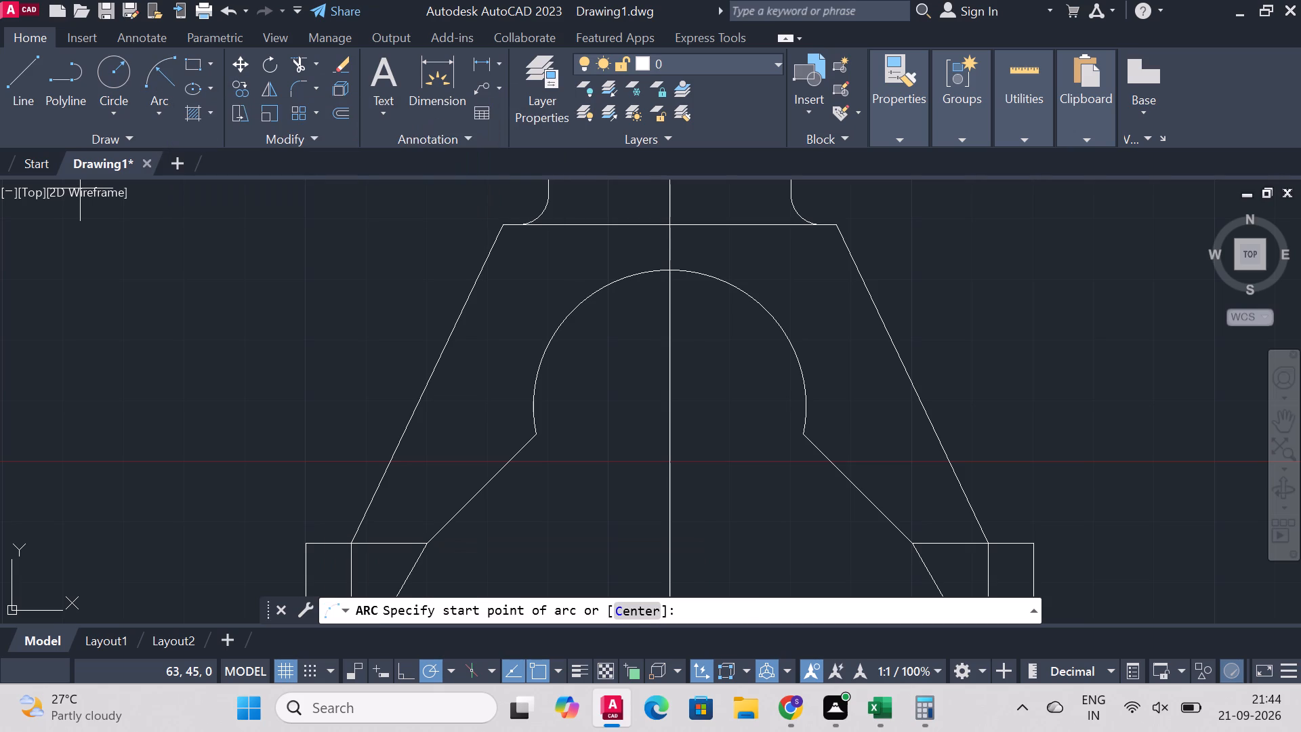
Dimension the radius of the leg arch, with its label inside, and the radius of the right fillet on the support below the circles.
left_click(424, 79)
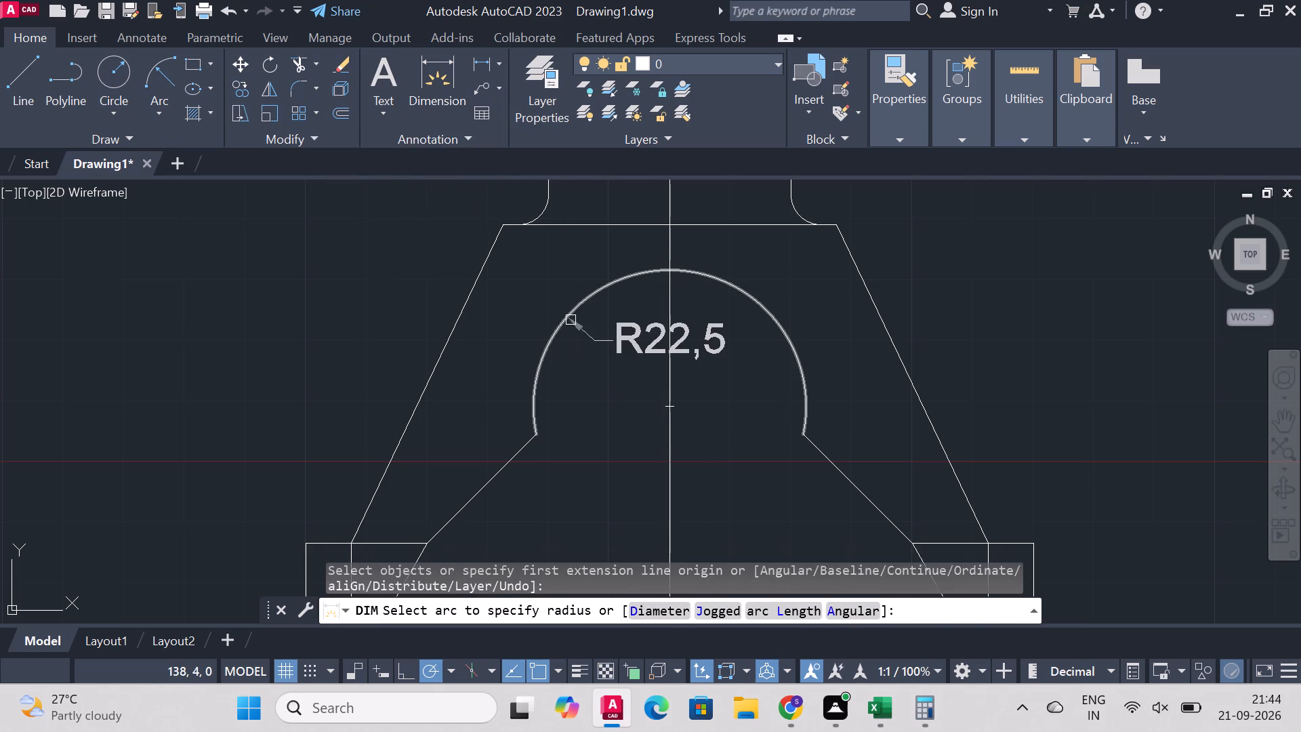
left_click(571, 320)
left_click(598, 381)
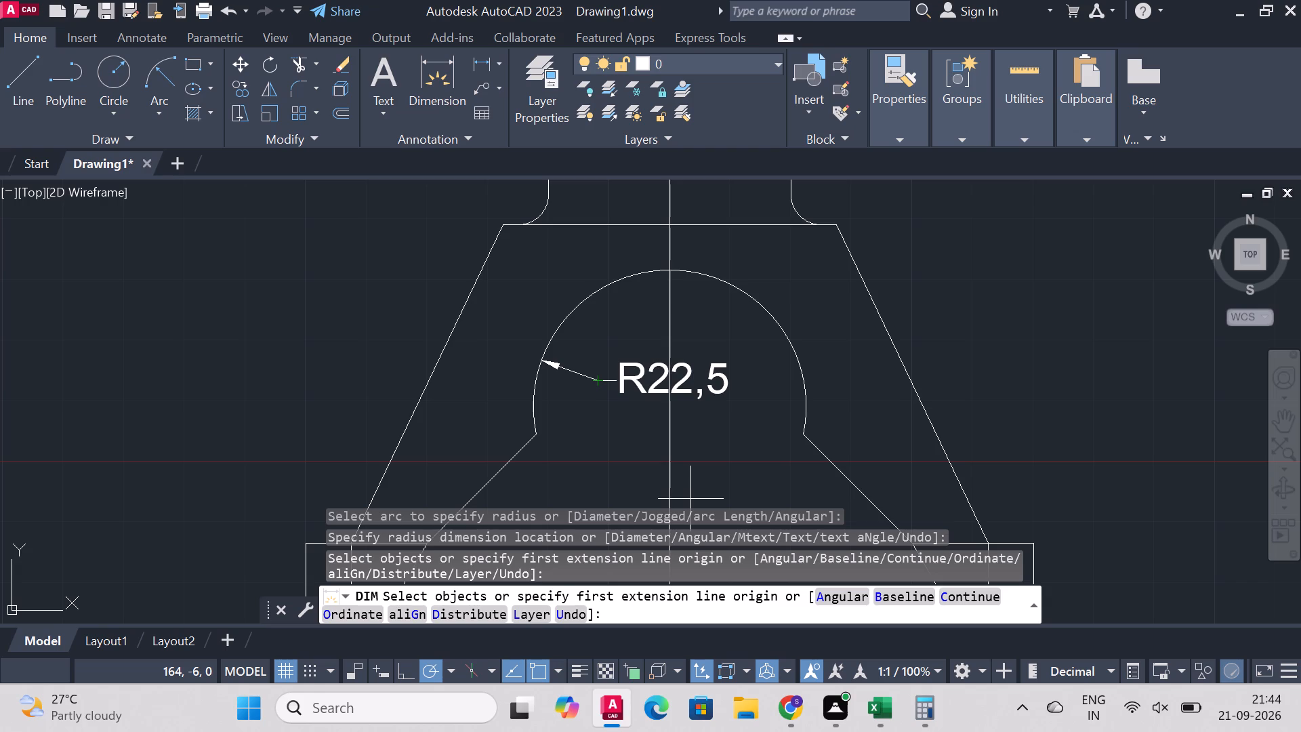
scroll(756, 278, "down", 4)
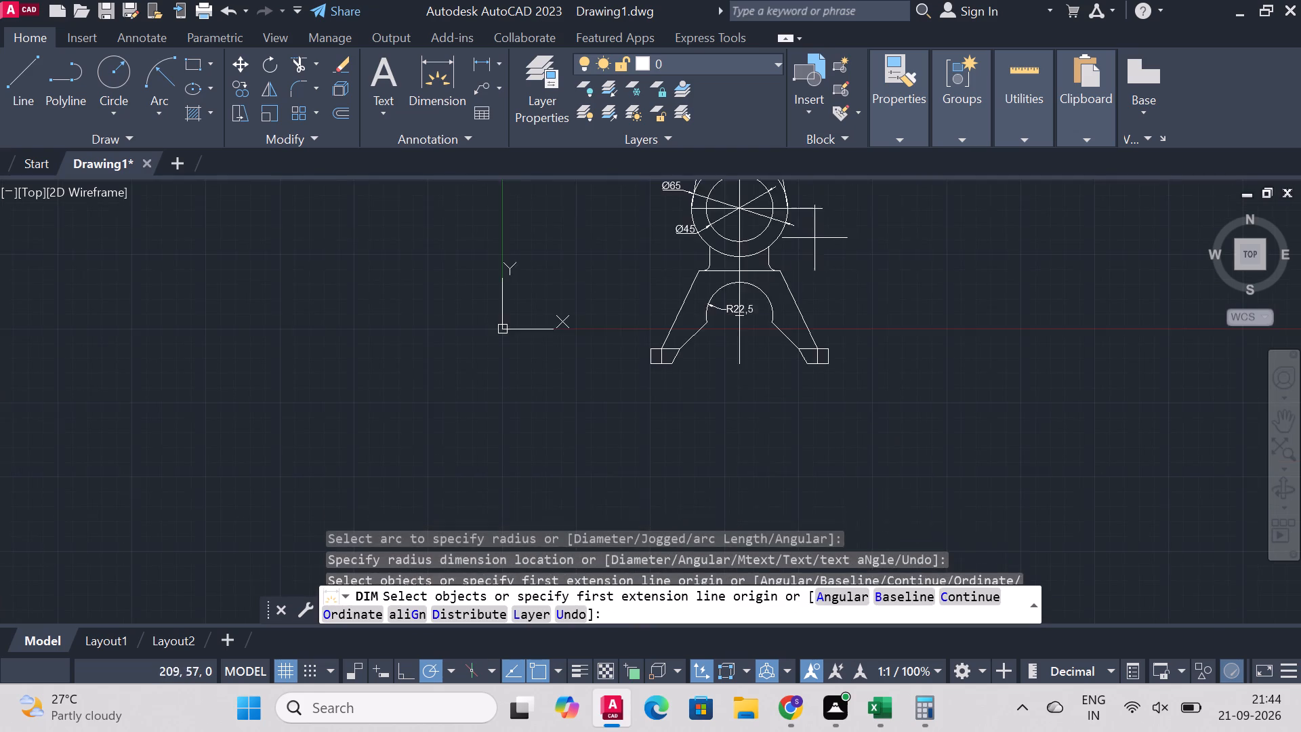
scroll(819, 228, "up", 4)
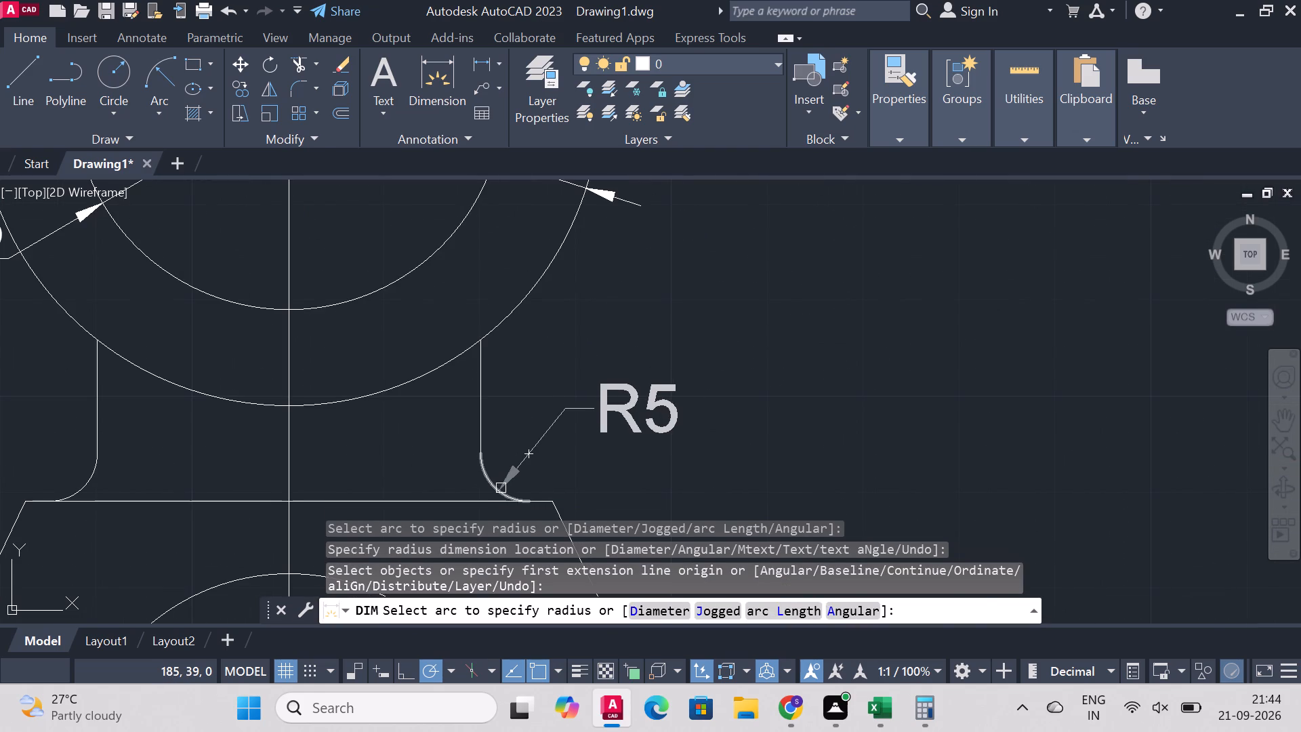
left_click(500, 485)
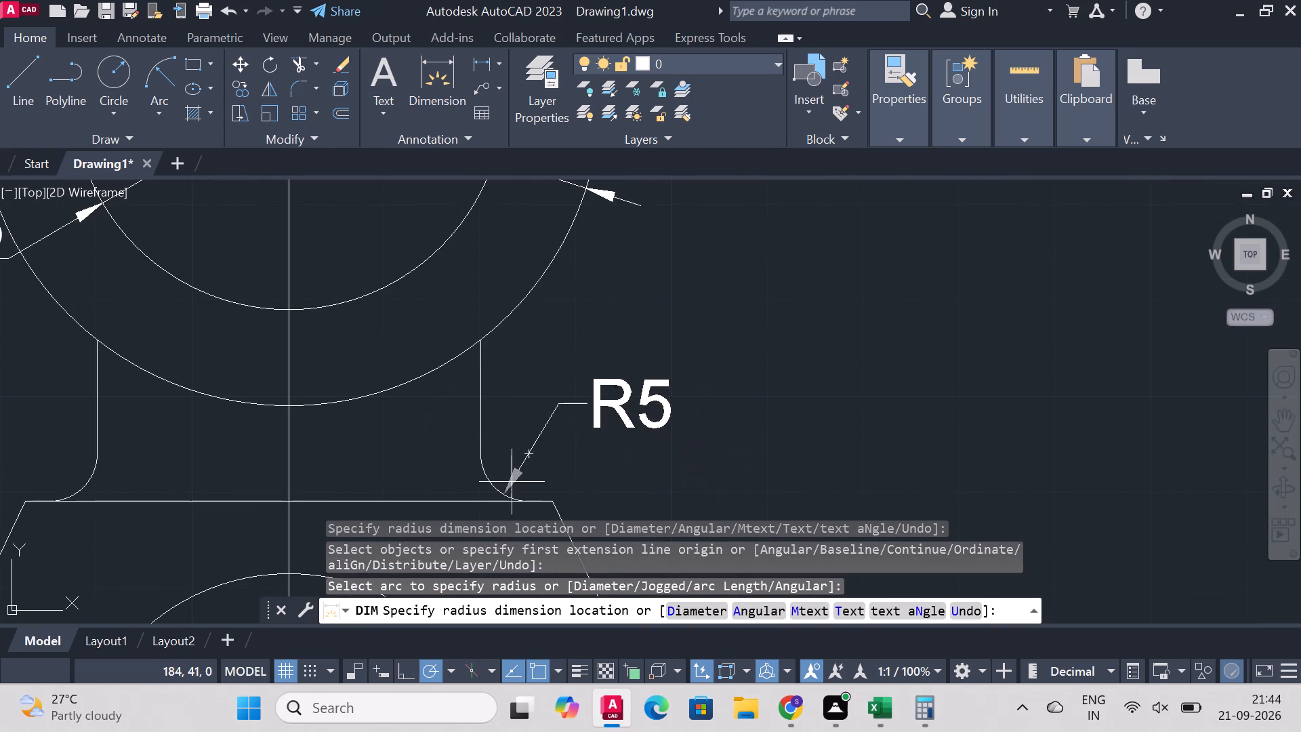
left_click(508, 482)
Dimension the width of the support's horizontal top edge above the legs and the distance between the two vertical neck lines above it.
scroll(889, 455, "down", 3)
scroll(941, 363, "down", 2)
scroll(936, 428, "up", 3)
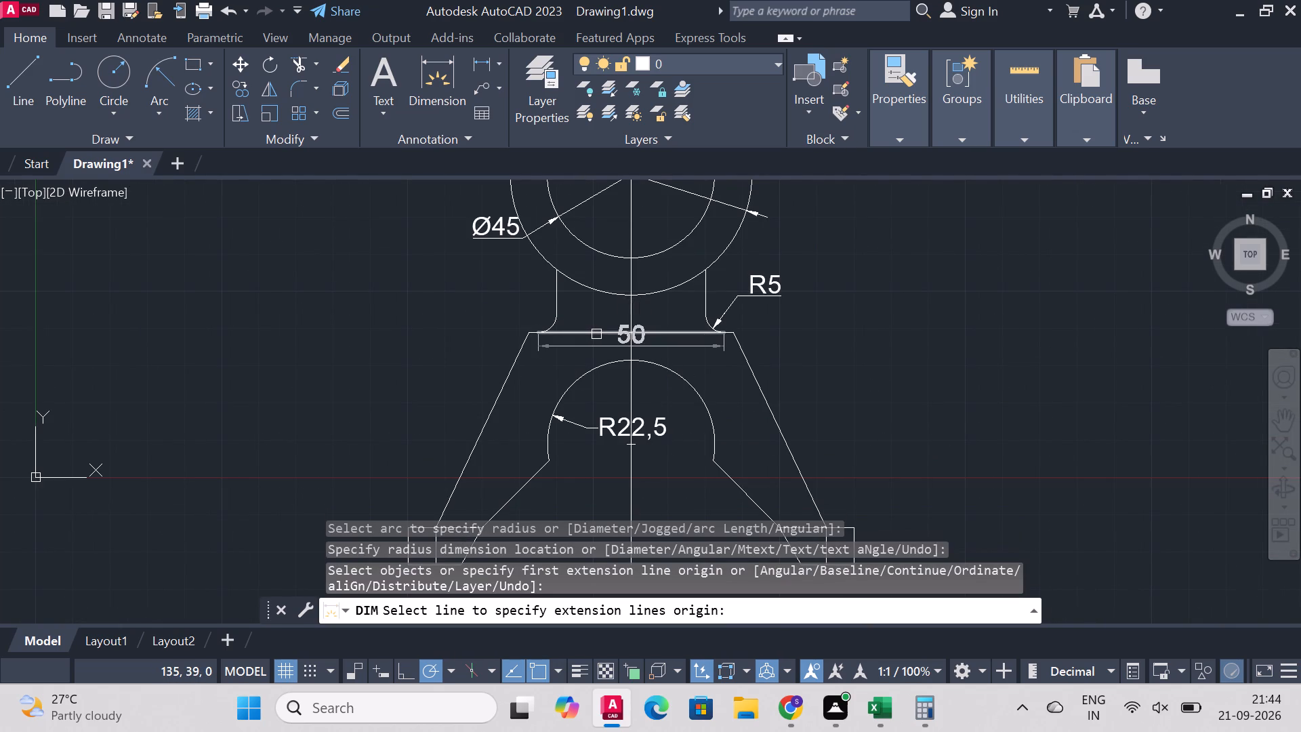
scroll(596, 334, "up", 1)
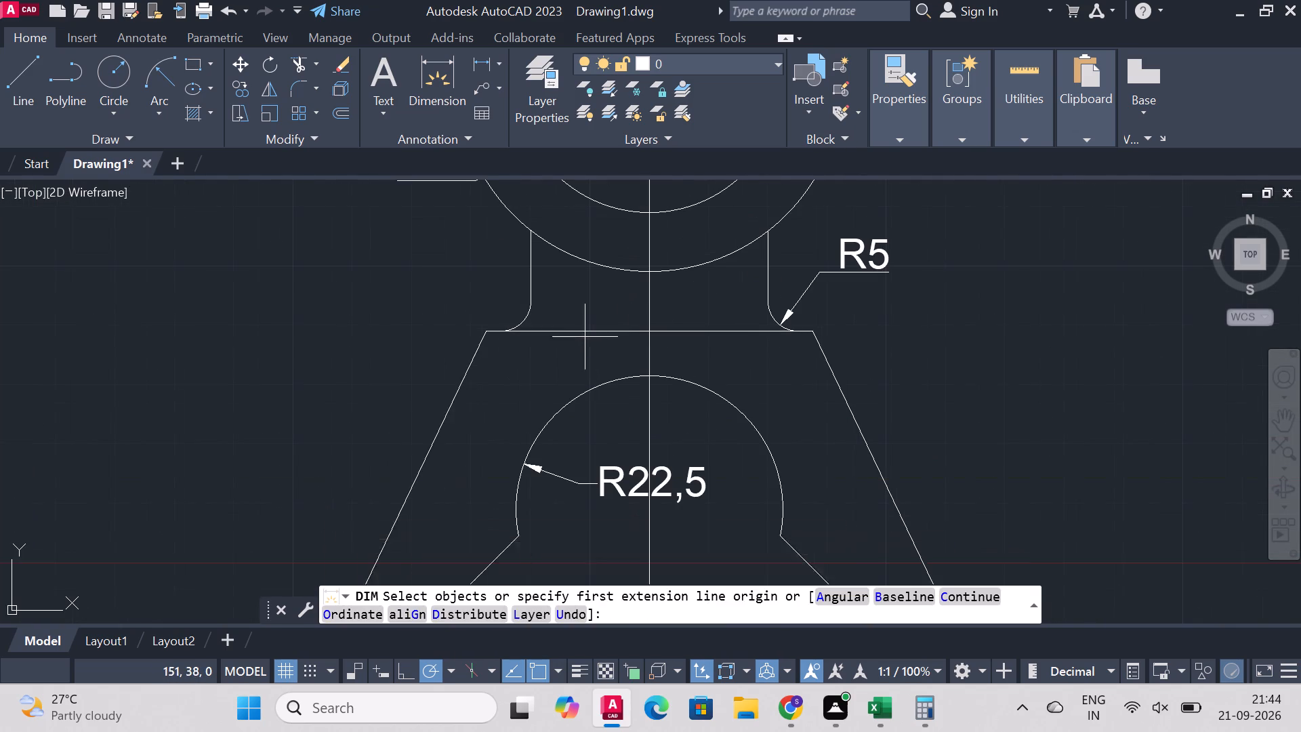
left_click(484, 335)
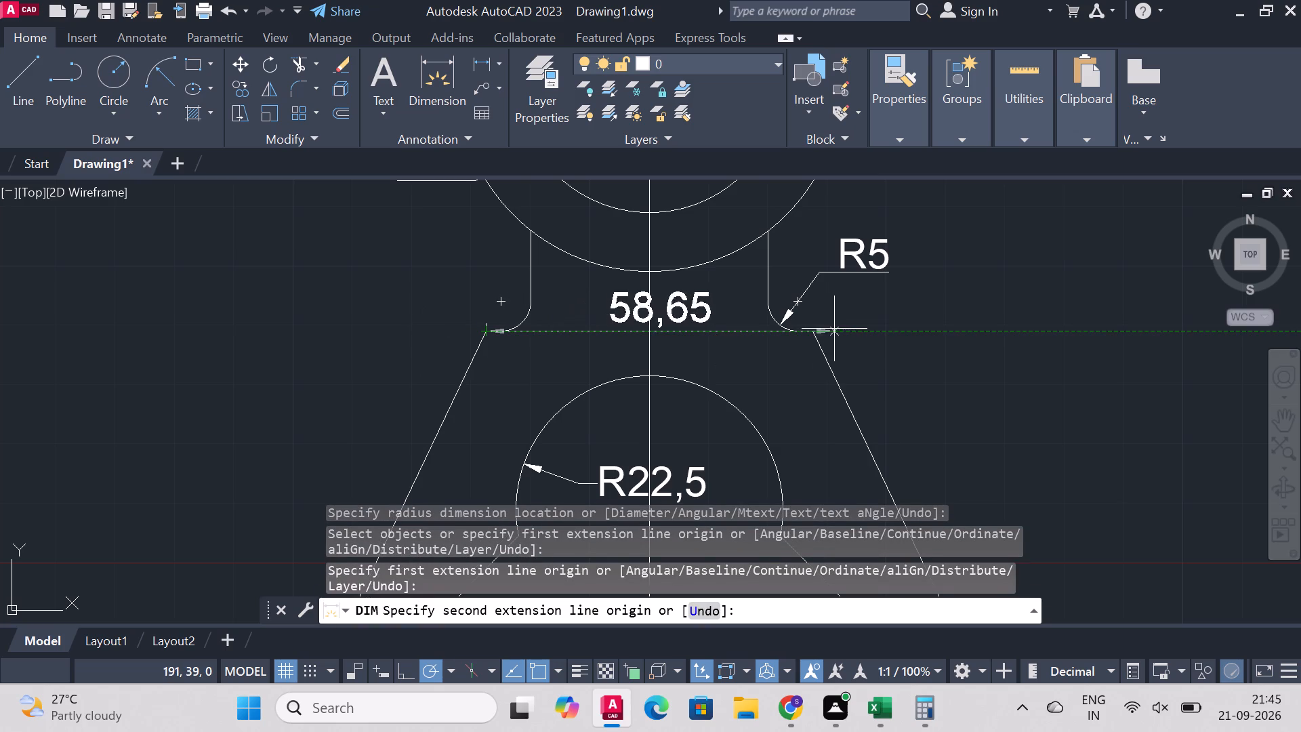
left_click(812, 332)
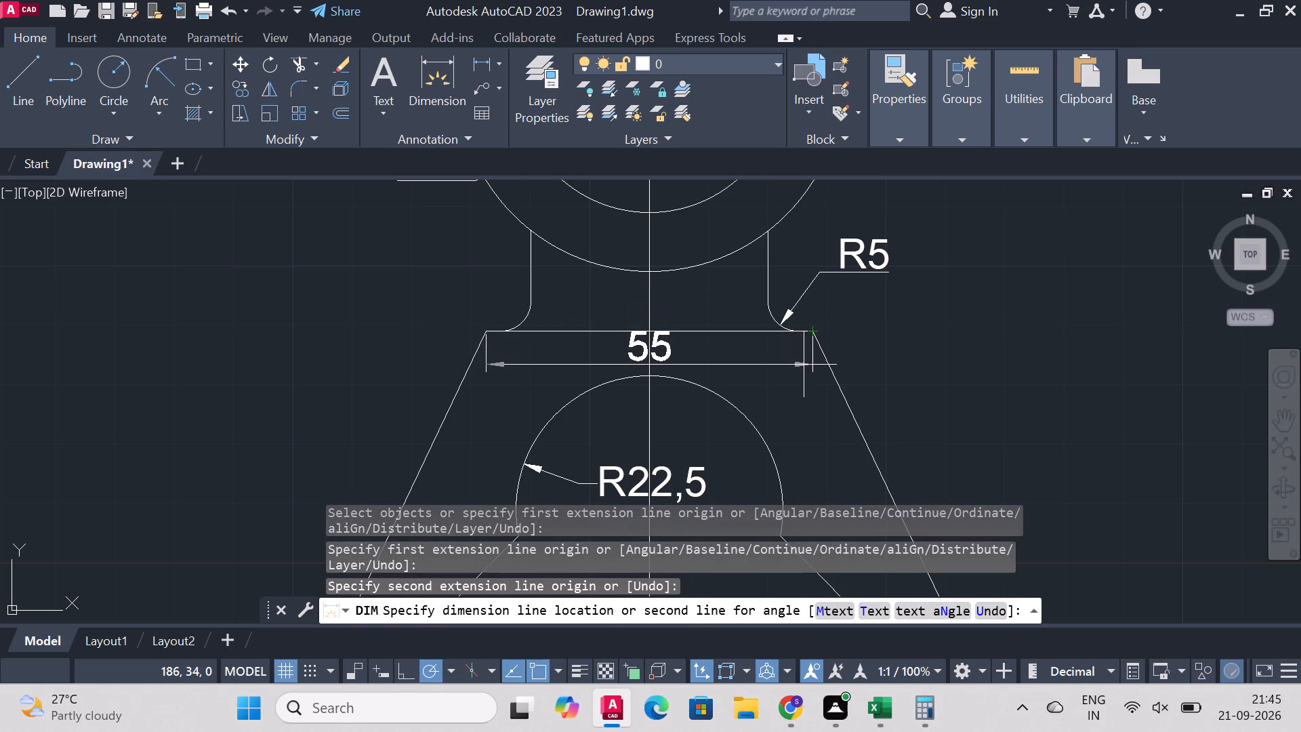
left_click(803, 370)
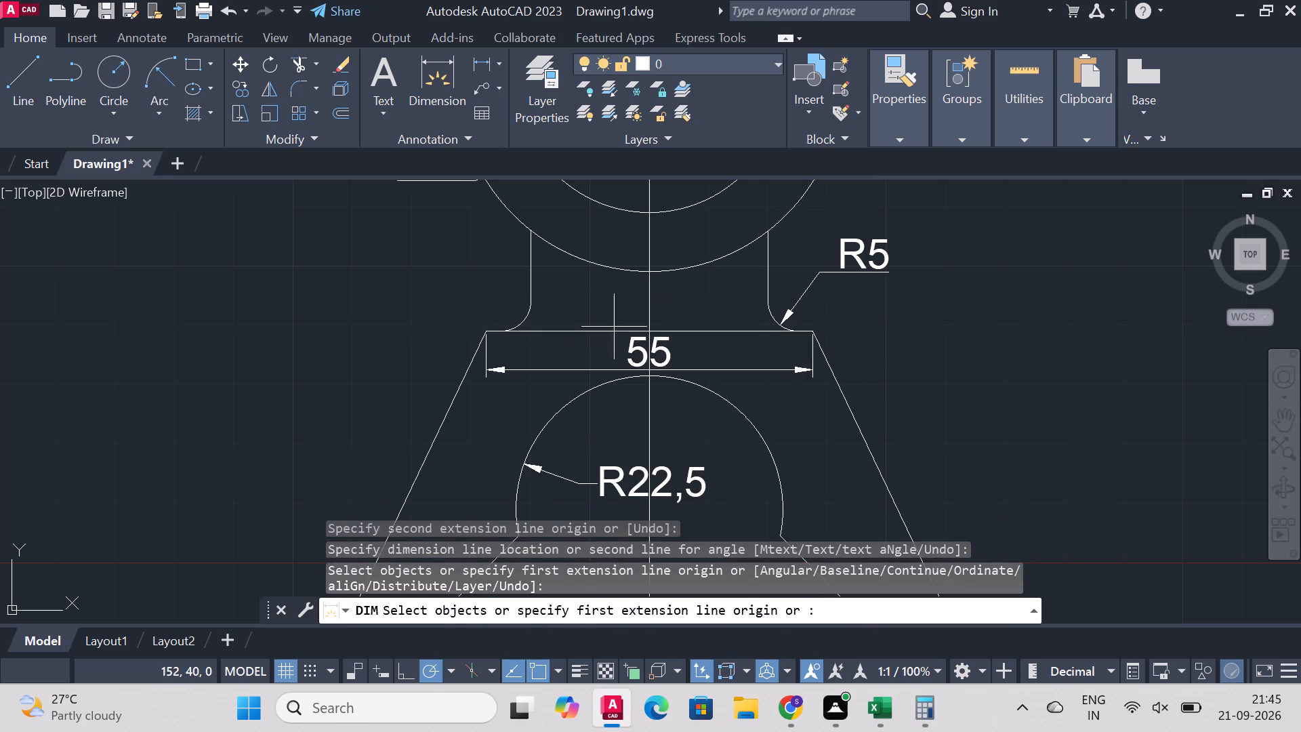
left_click(768, 307)
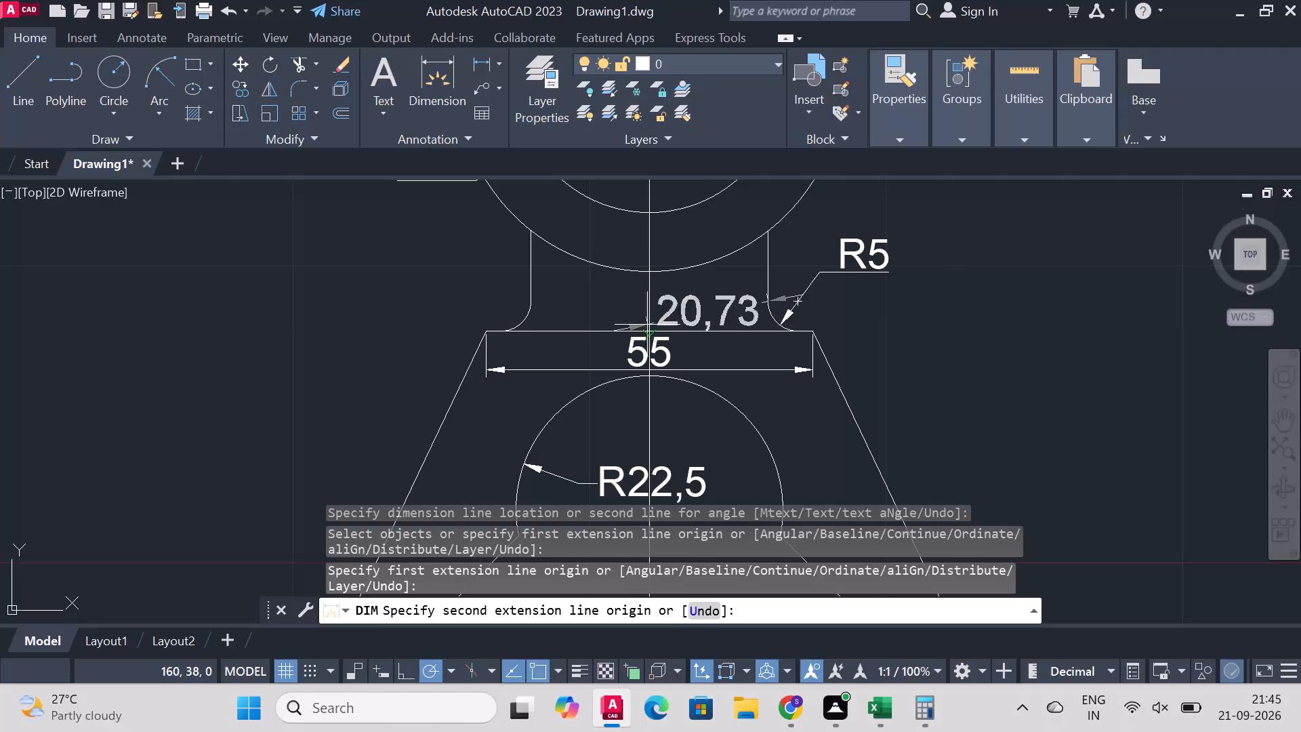
left_click(530, 298)
left_click(534, 321)
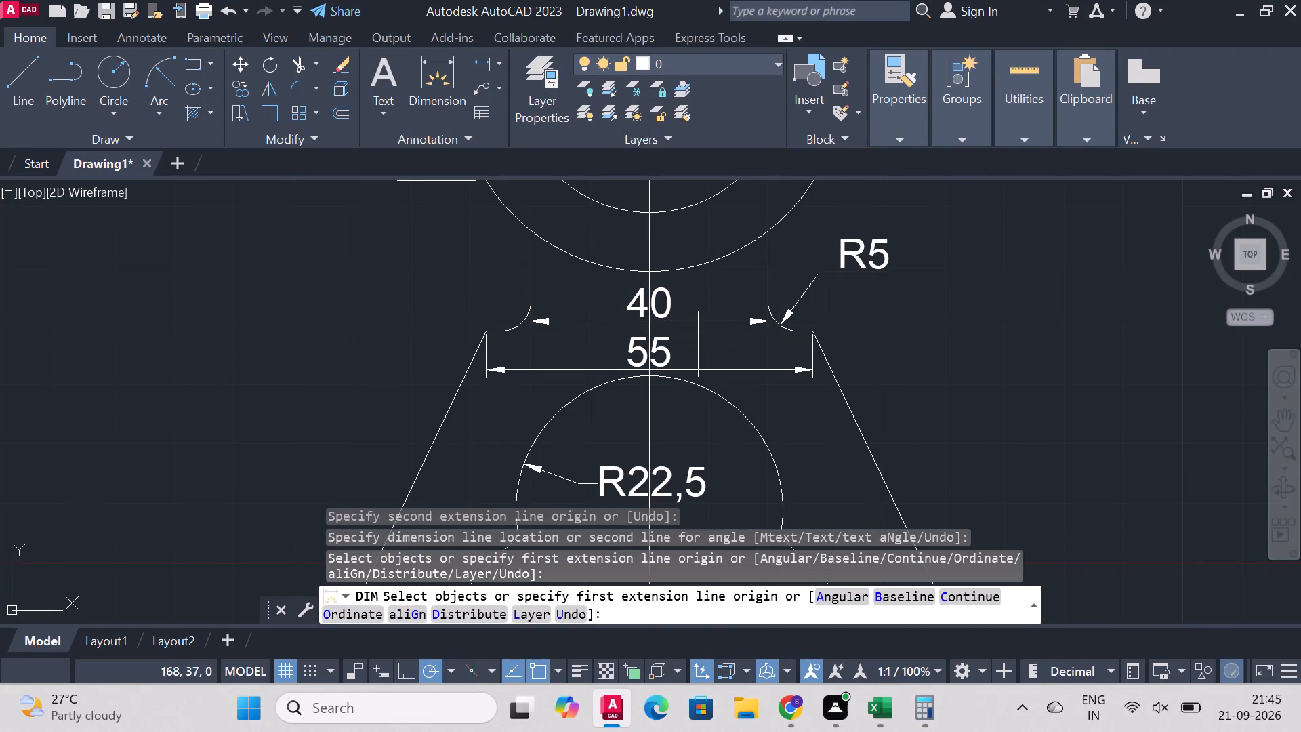
Add a vertical dimension of 80 upward from the concentric circles' centre, with its dimension line to the right of the part.
scroll(848, 110, "down", 4)
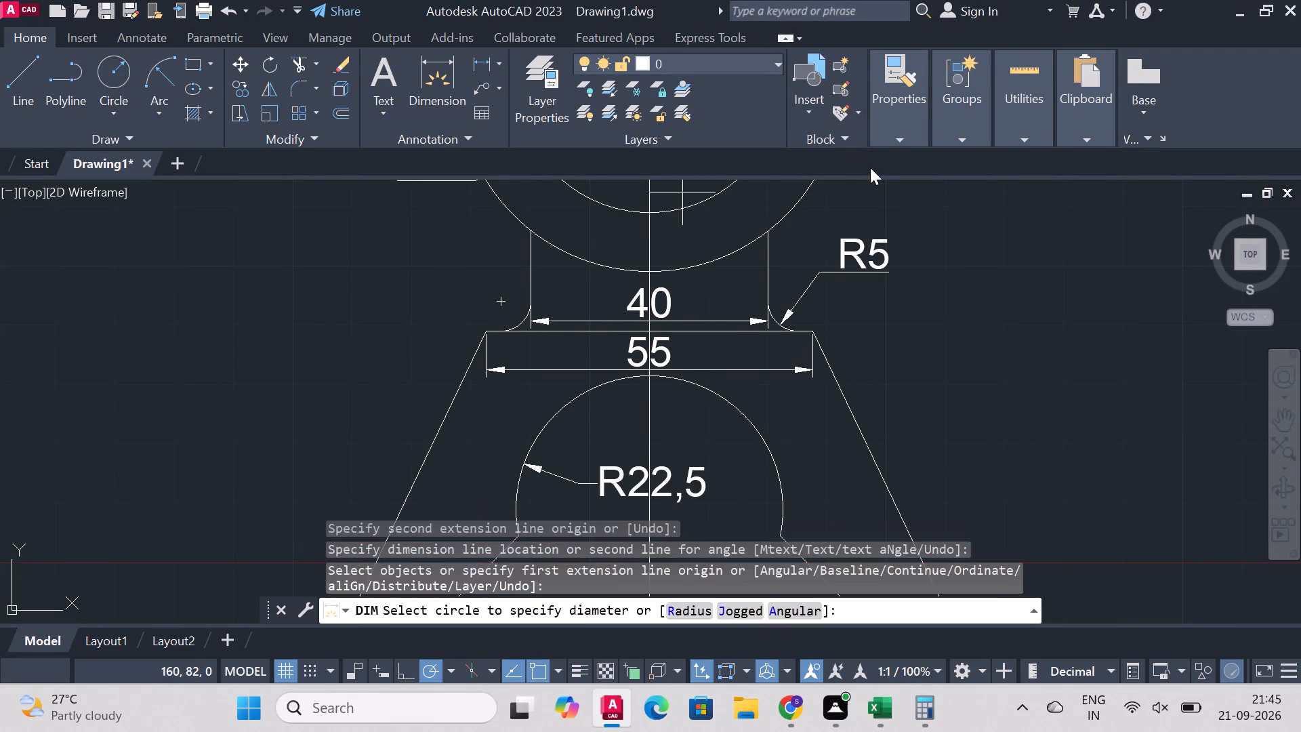
scroll(489, 442, "down", 3)
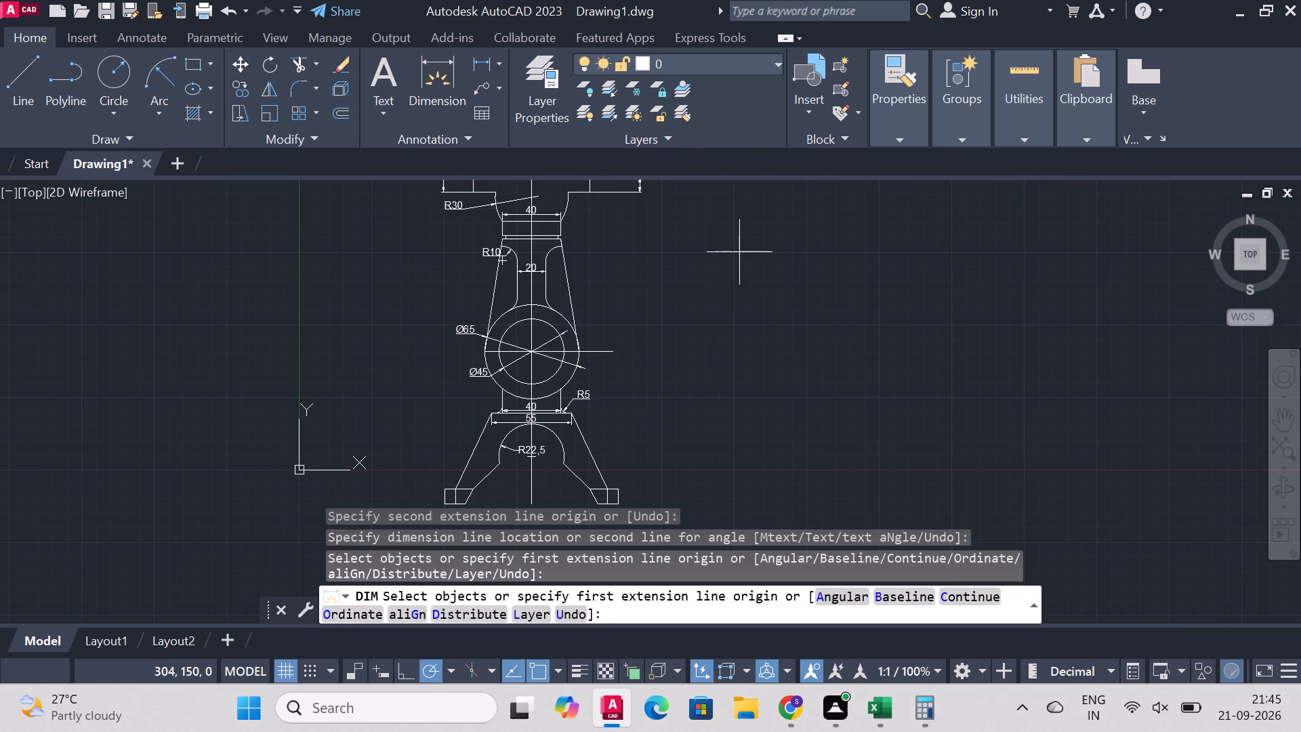
left_click(442, 78)
scroll(582, 299, "up", 1)
left_click(495, 380)
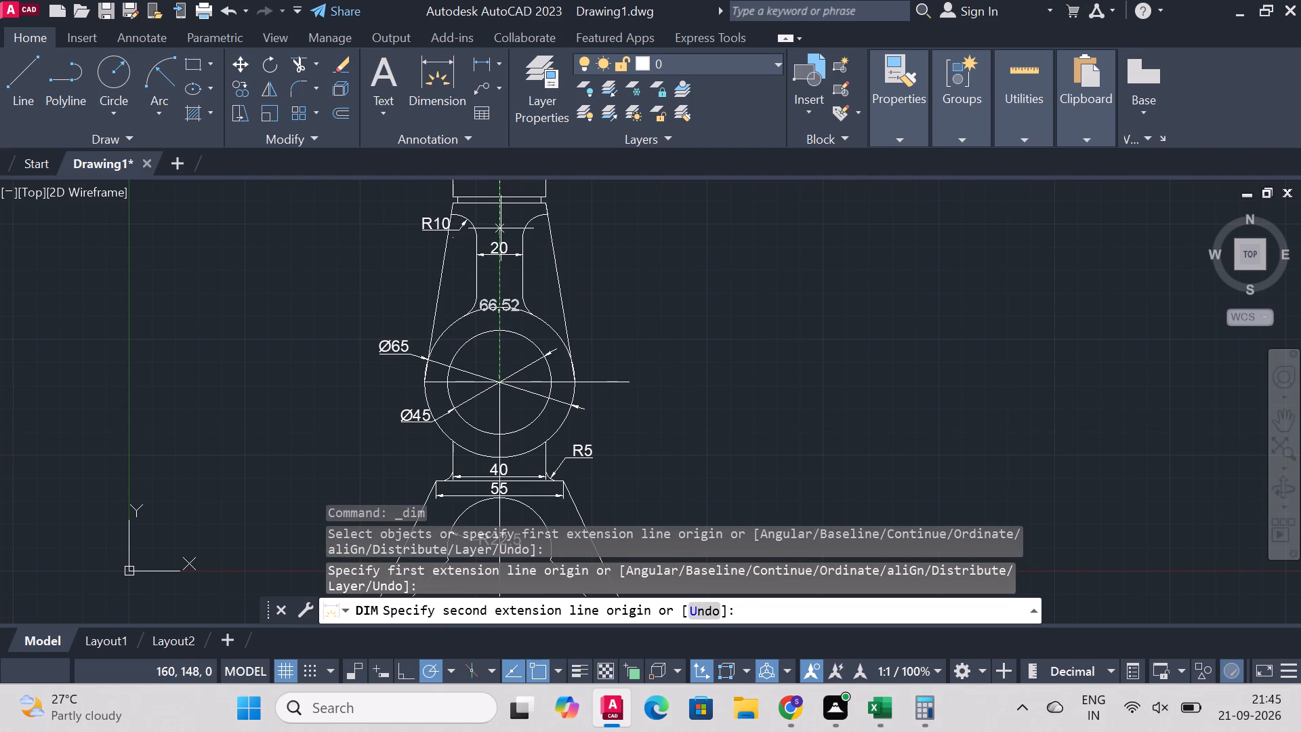
type("80")
key("Return")
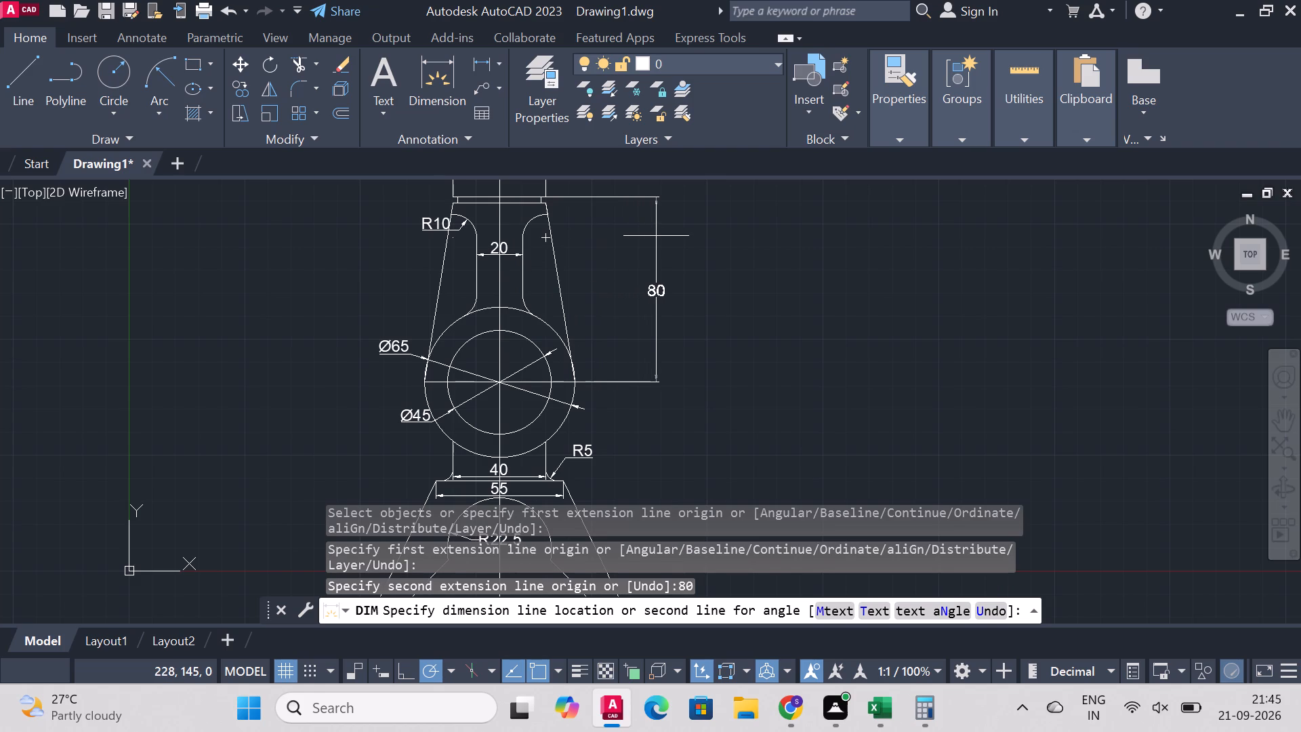
left_click(647, 246)
Dimension the height of the narrow collar's right edge above the tapered body, placing it beside the 80 dimension's upper end.
scroll(518, 139, "up", 1)
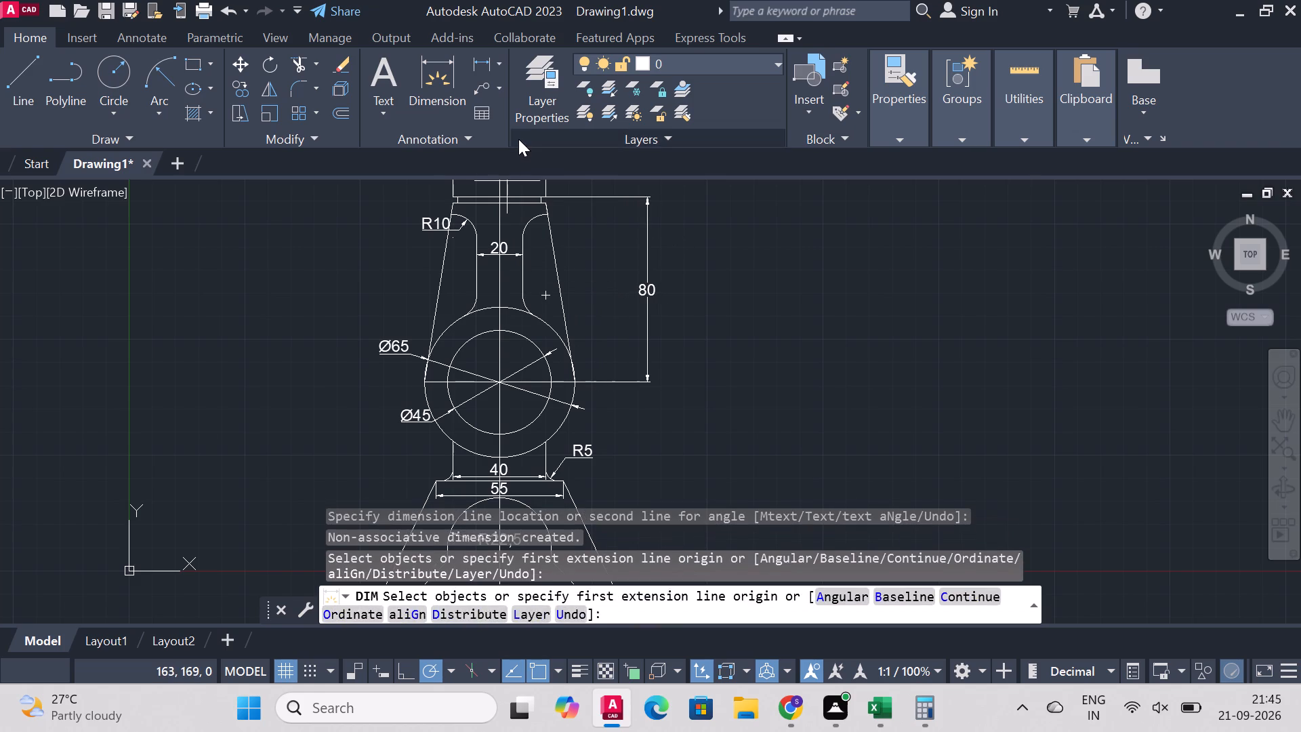
scroll(518, 139, "up", 2)
scroll(554, 251, "up", 4)
scroll(554, 249, "down", 6)
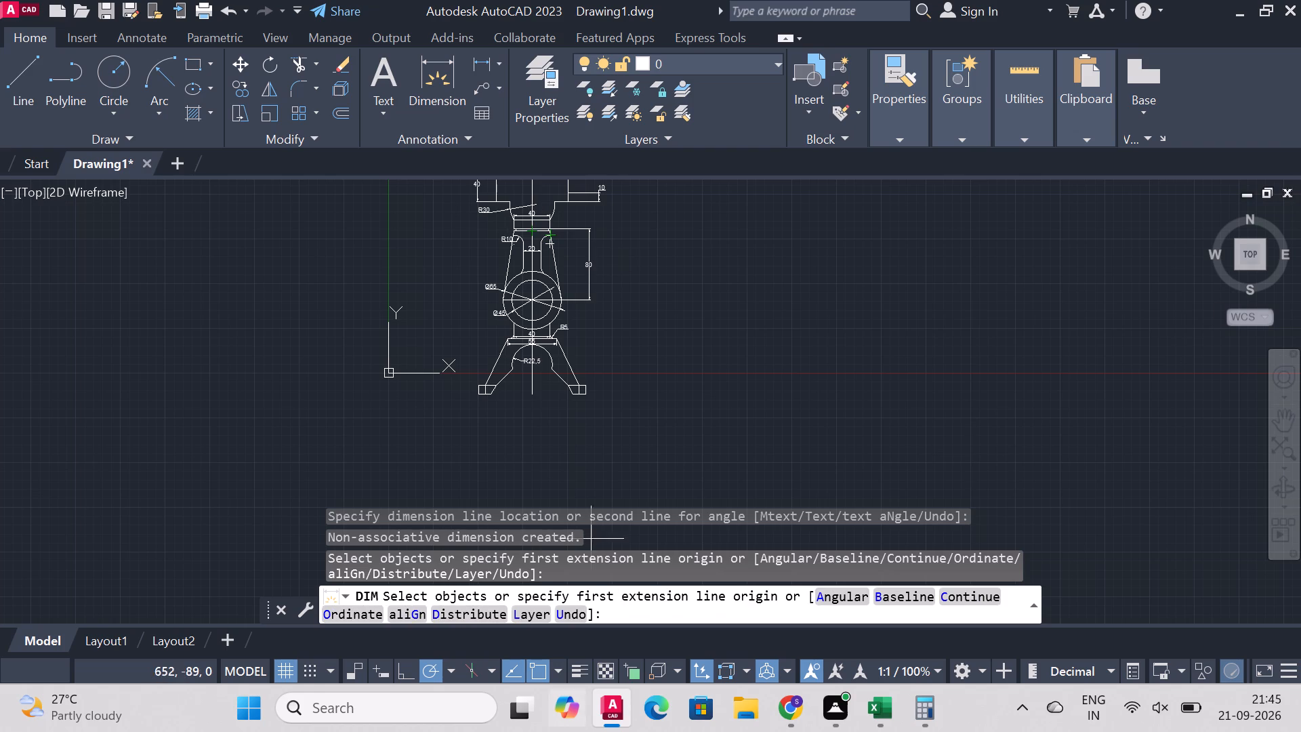
scroll(548, 197, "up", 2)
scroll(510, 254, "up", 2)
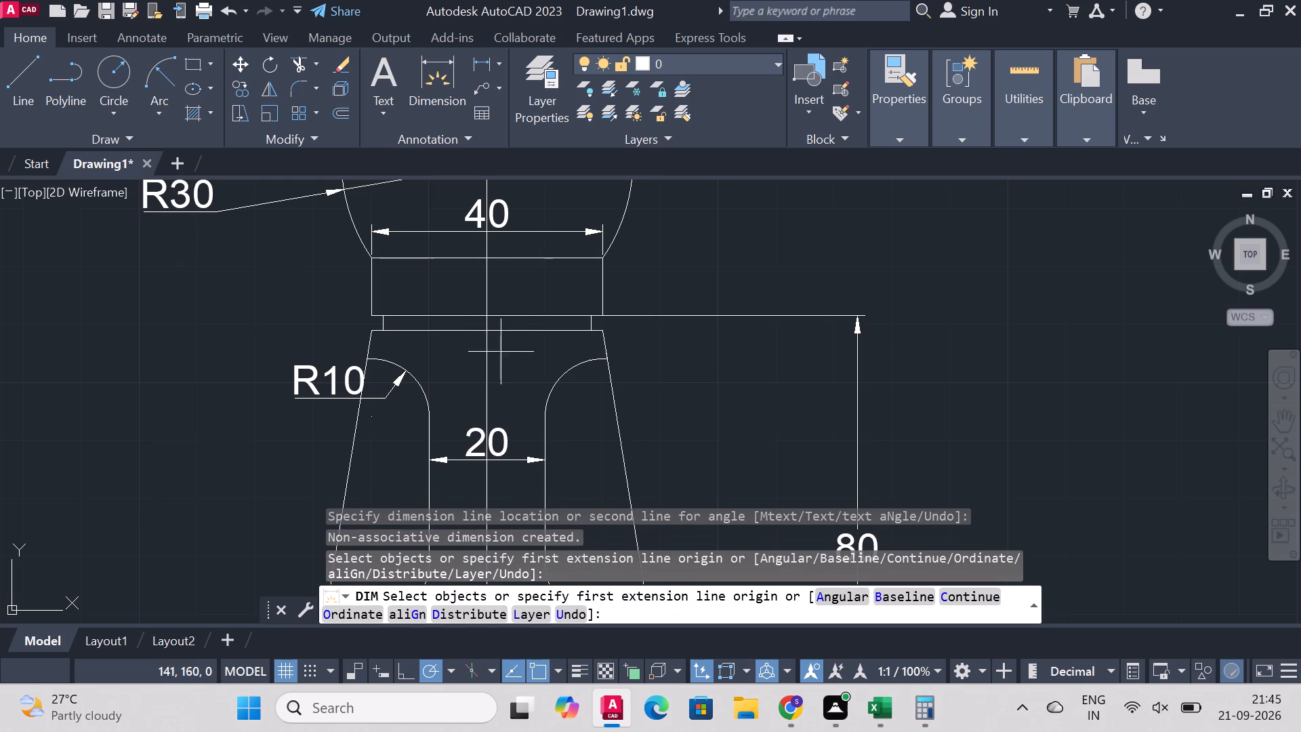
scroll(676, 352, "up", 1)
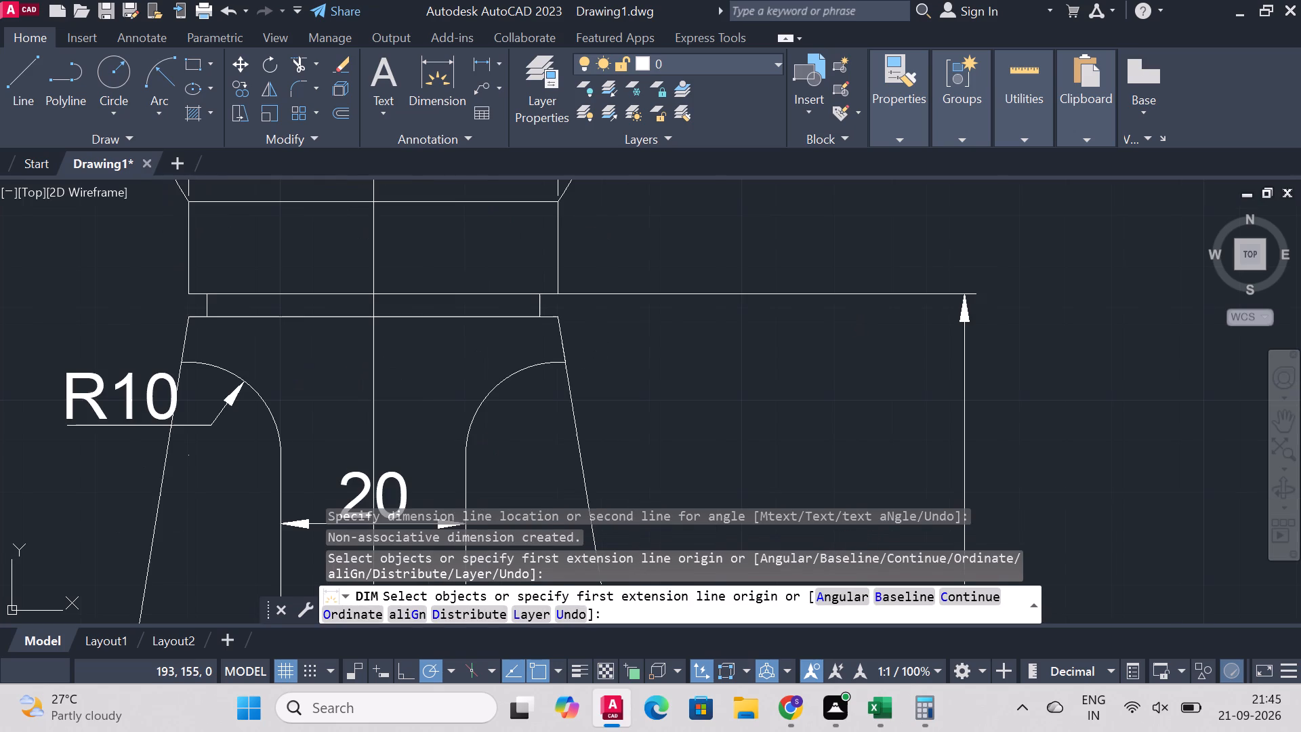
scroll(676, 340, "up", 2)
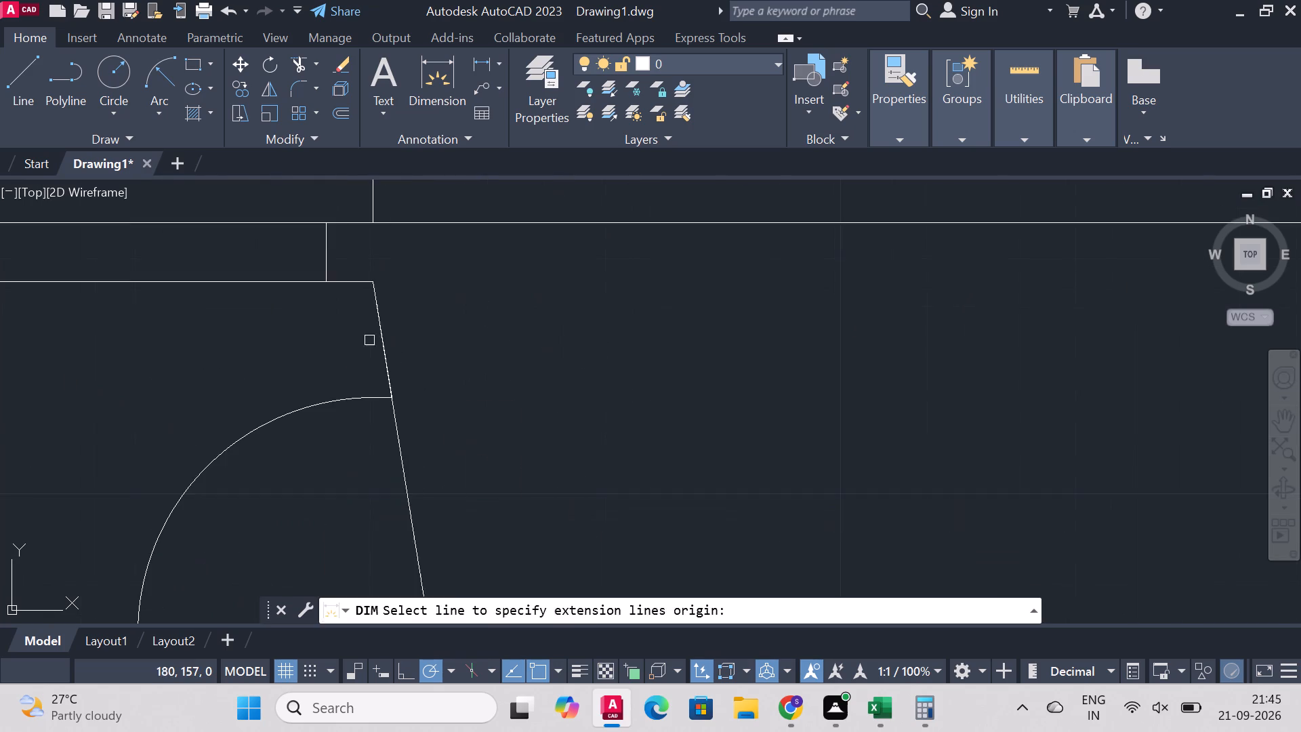
scroll(371, 313, "down", 2)
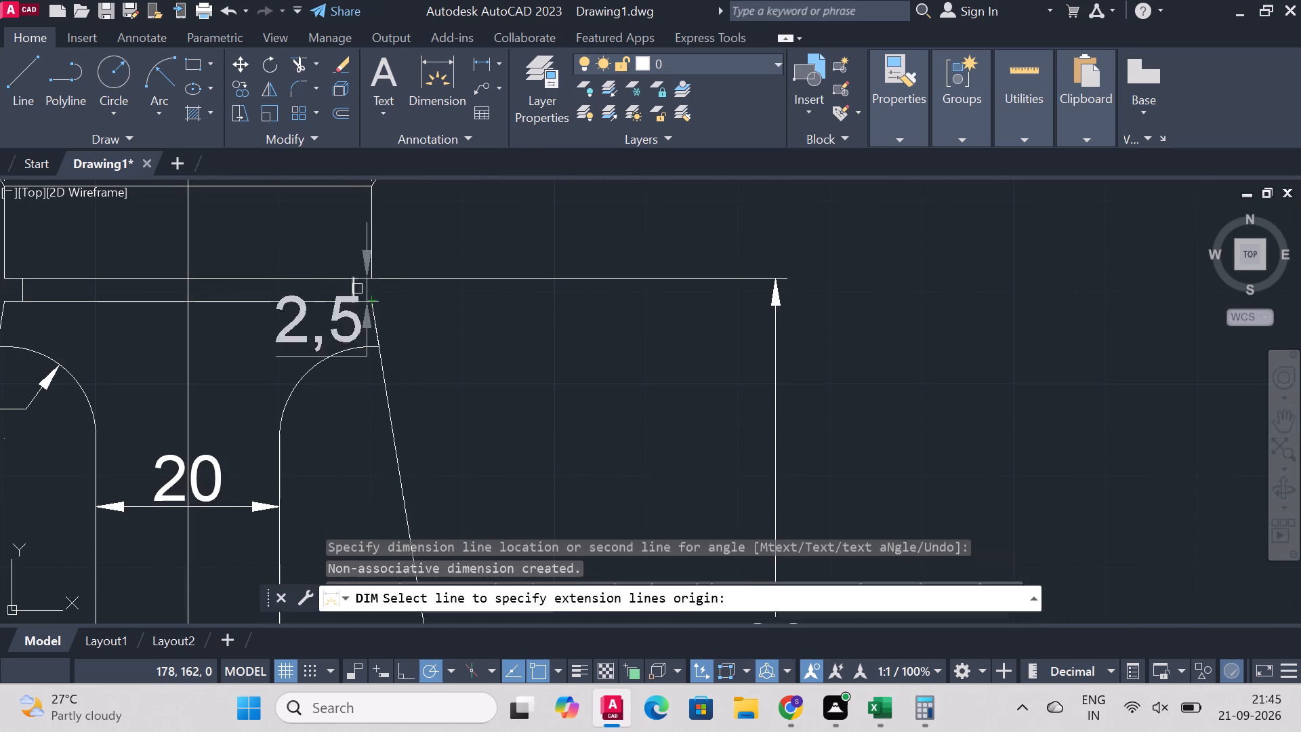
scroll(353, 291, "up", 2)
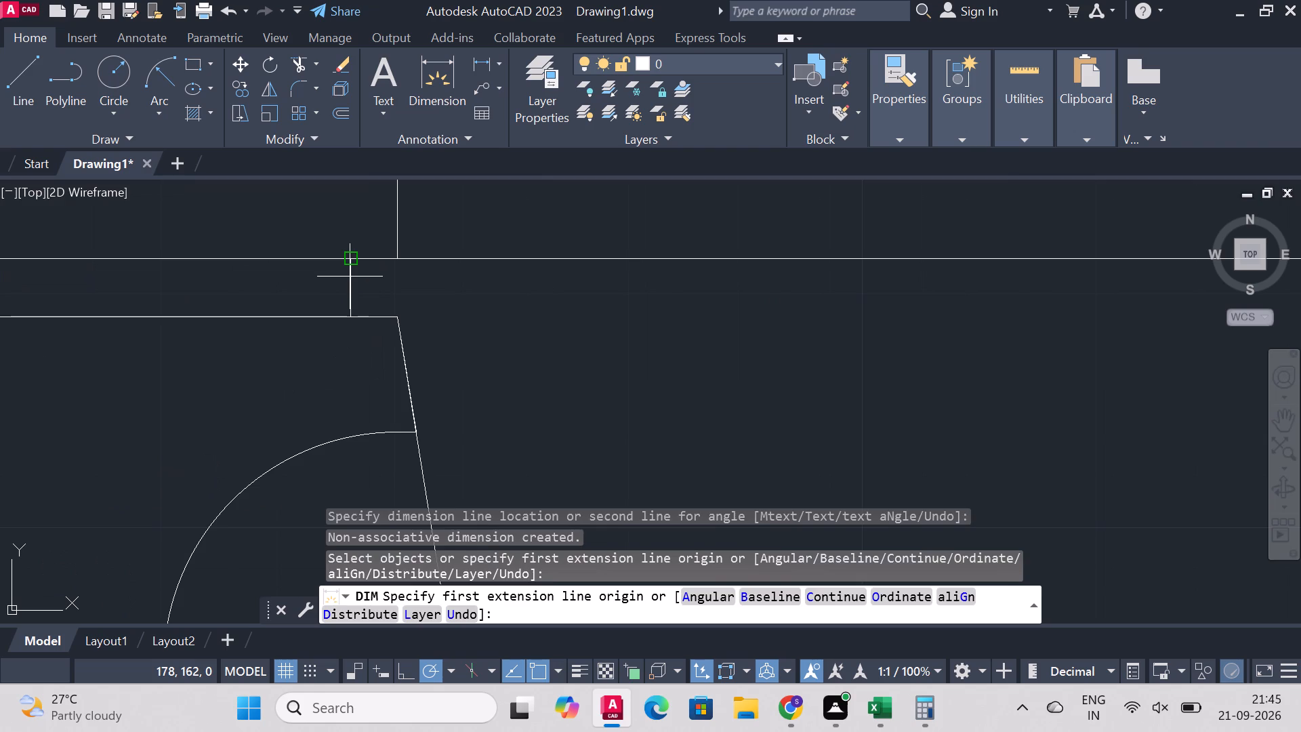
scroll(356, 260, "up", 2)
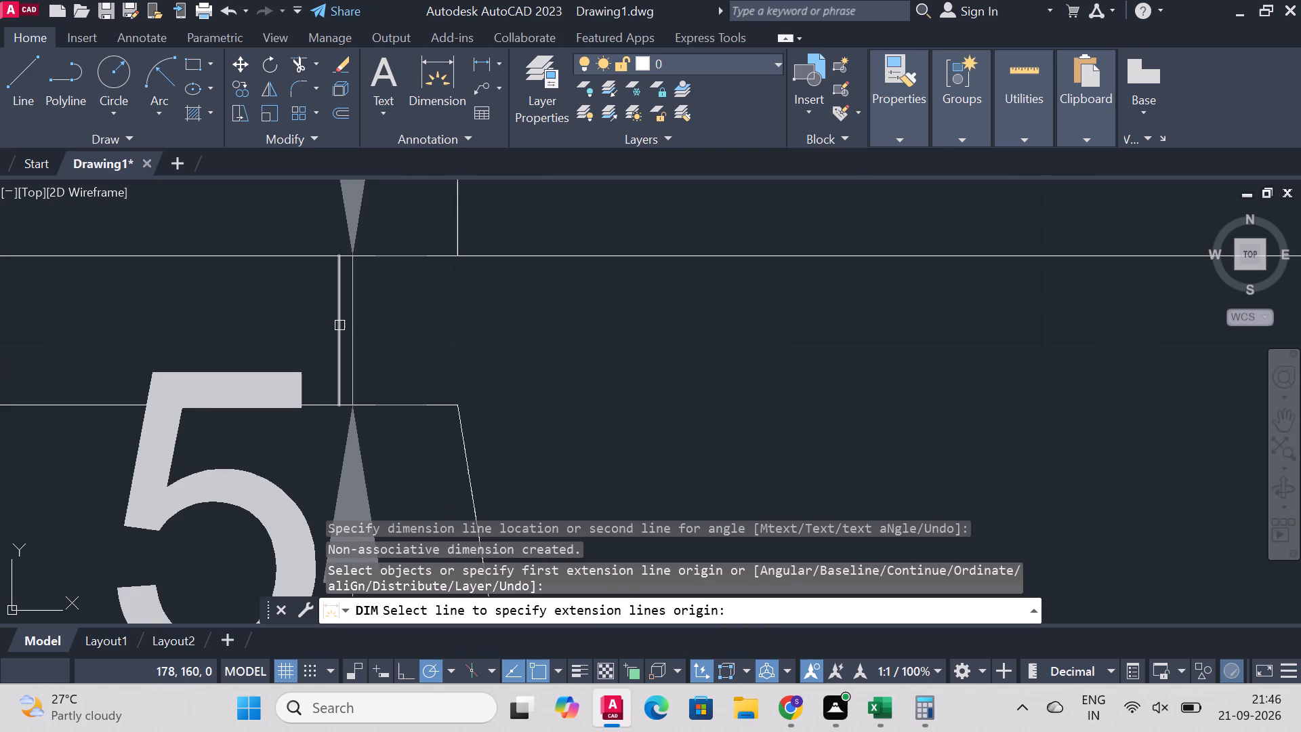
left_click(339, 325)
scroll(541, 314, "down", 3)
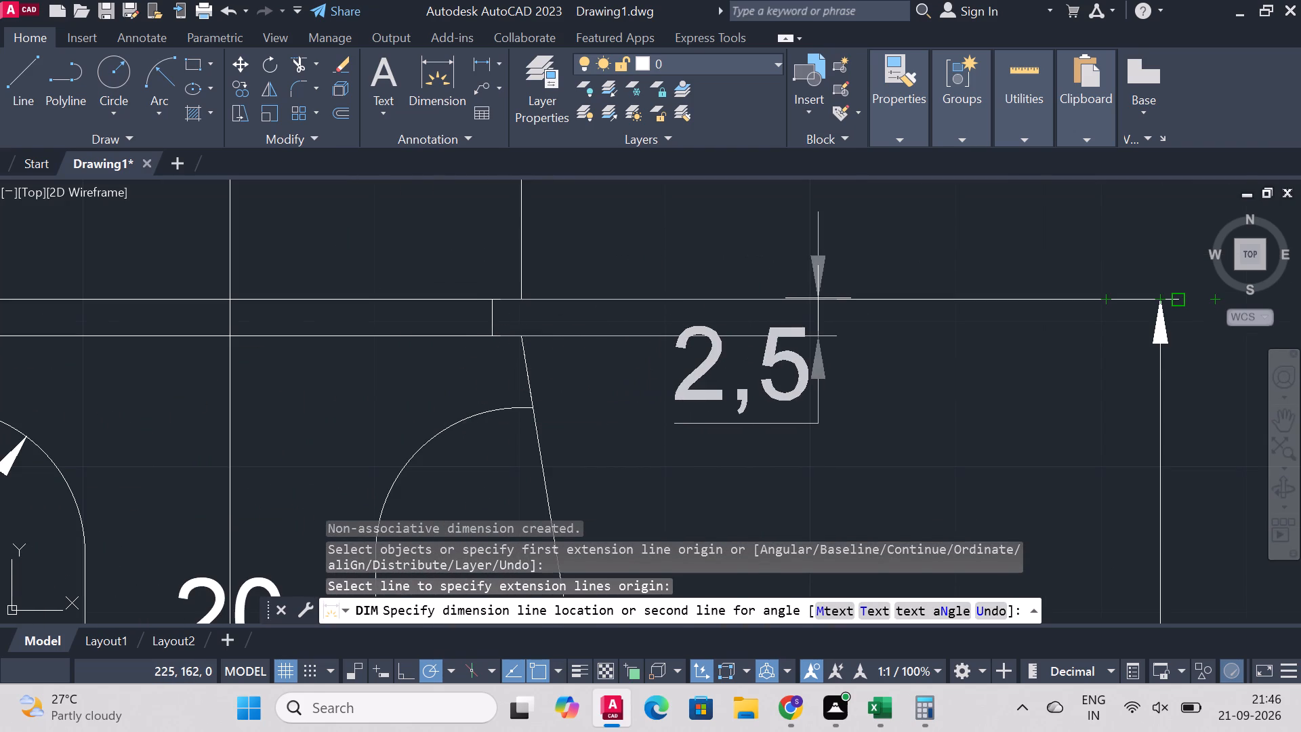
left_click(818, 298)
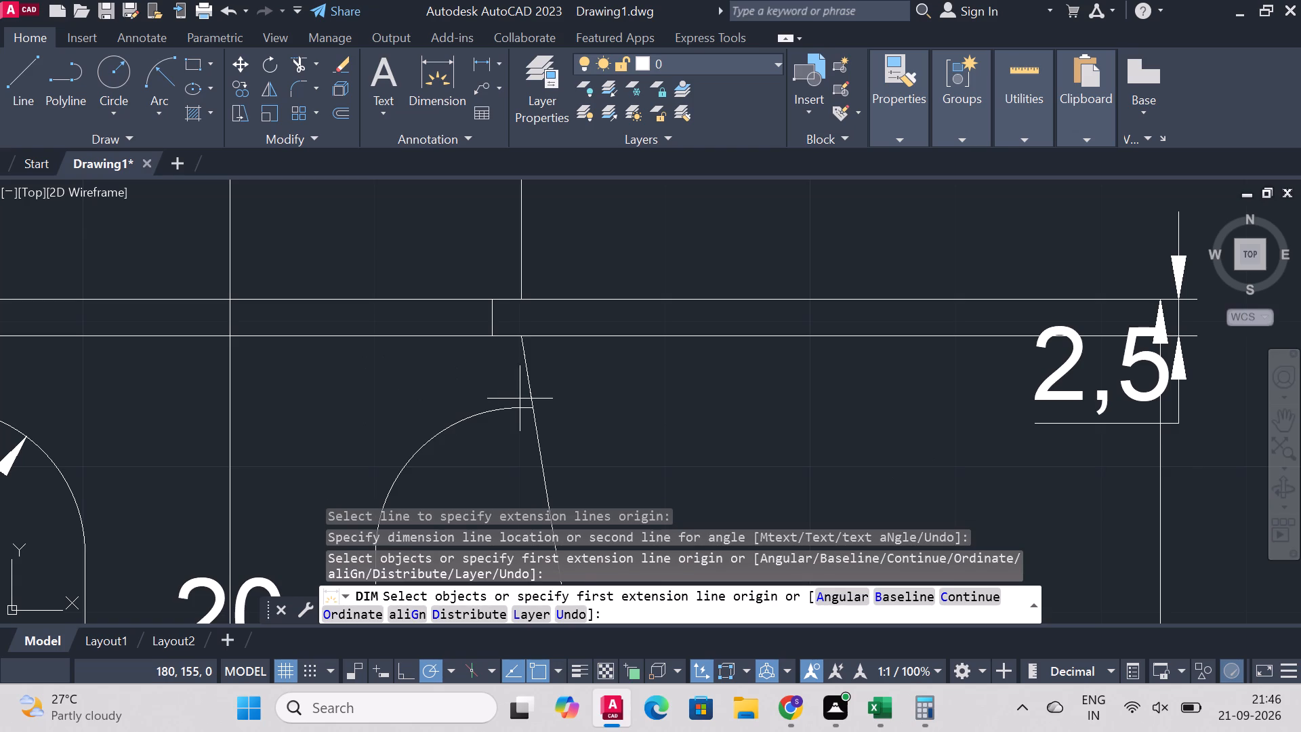
Add an aligned dimension for the short slanted edge from the tapered body's upper right corner to the right fillet's end, placed outside the part.
left_click(539, 406)
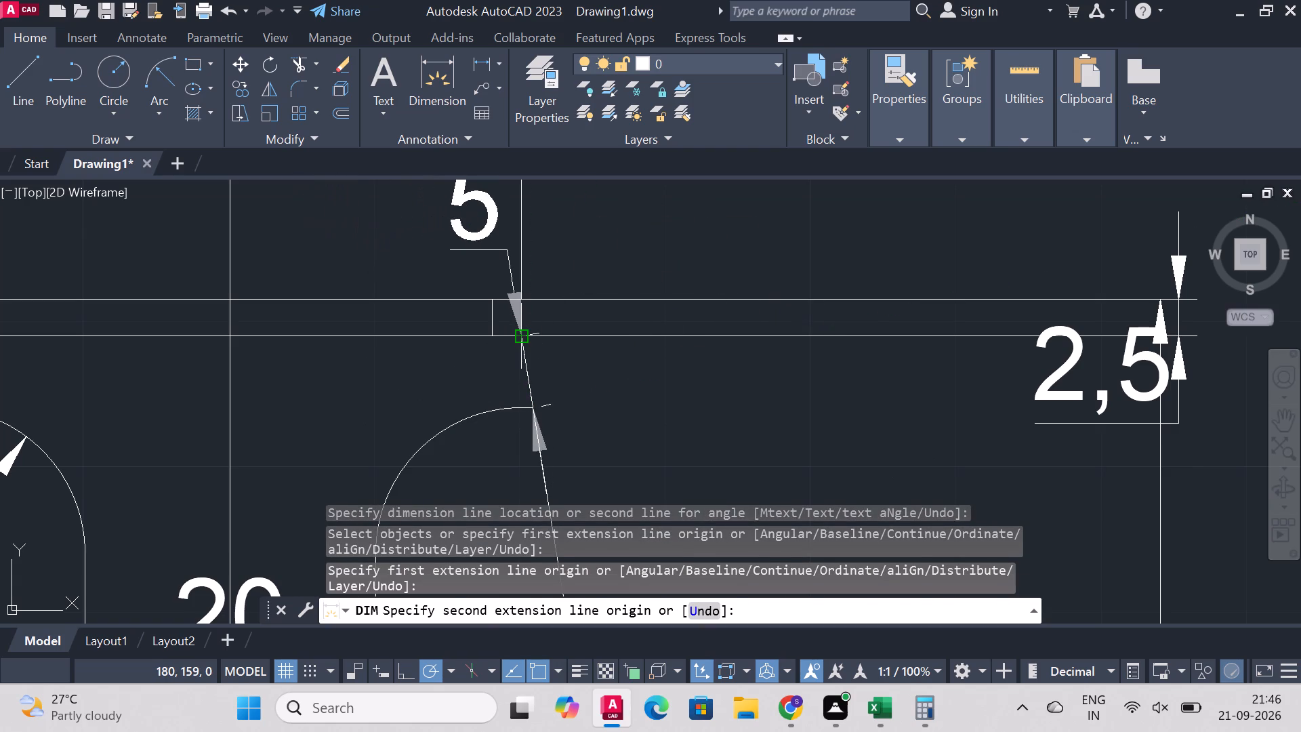
left_click(522, 335)
left_click(610, 334)
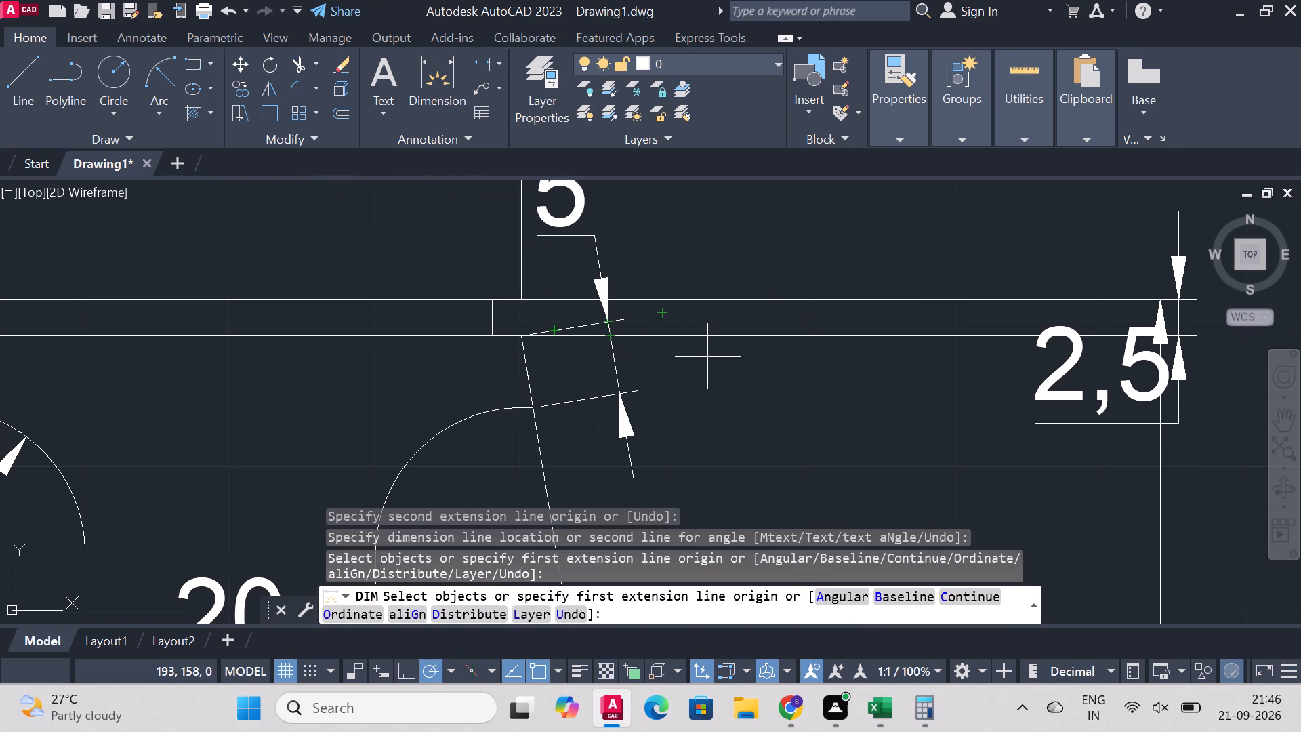
scroll(691, 367, "down", 3)
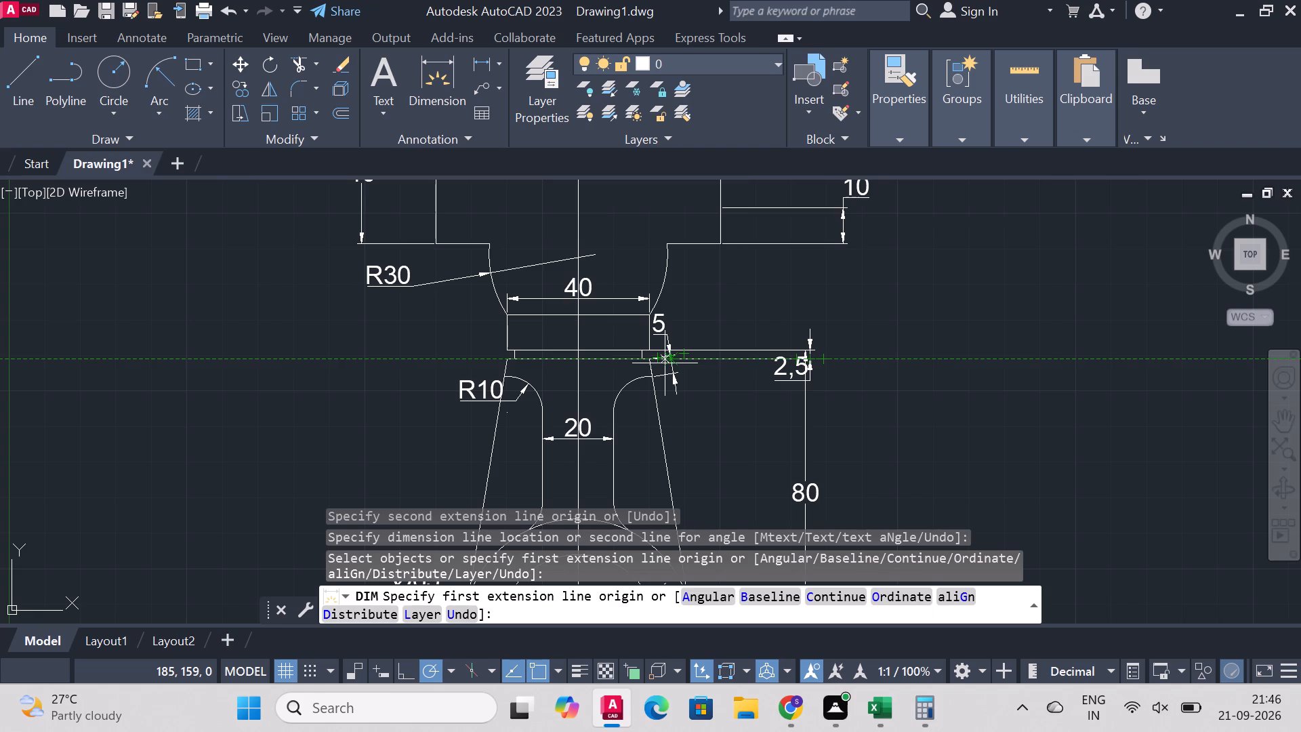
scroll(743, 367, "down", 1)
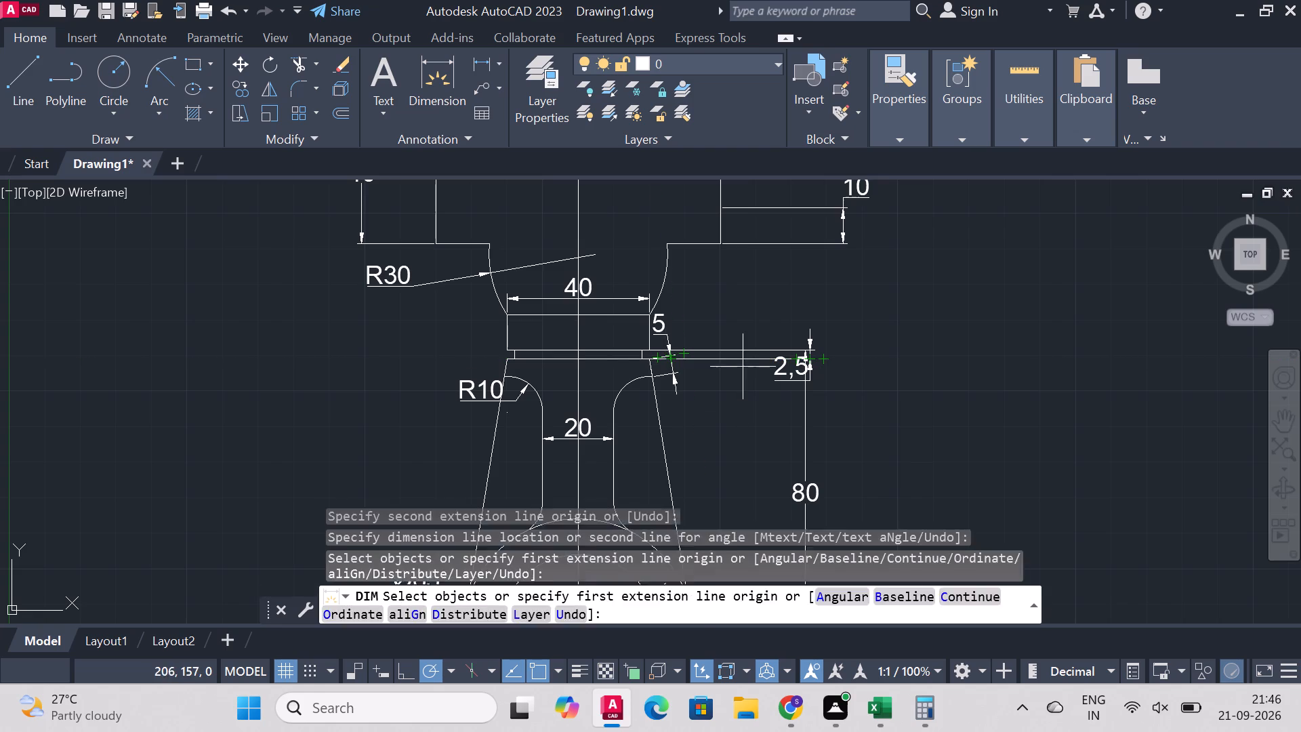
scroll(743, 367, "down", 1)
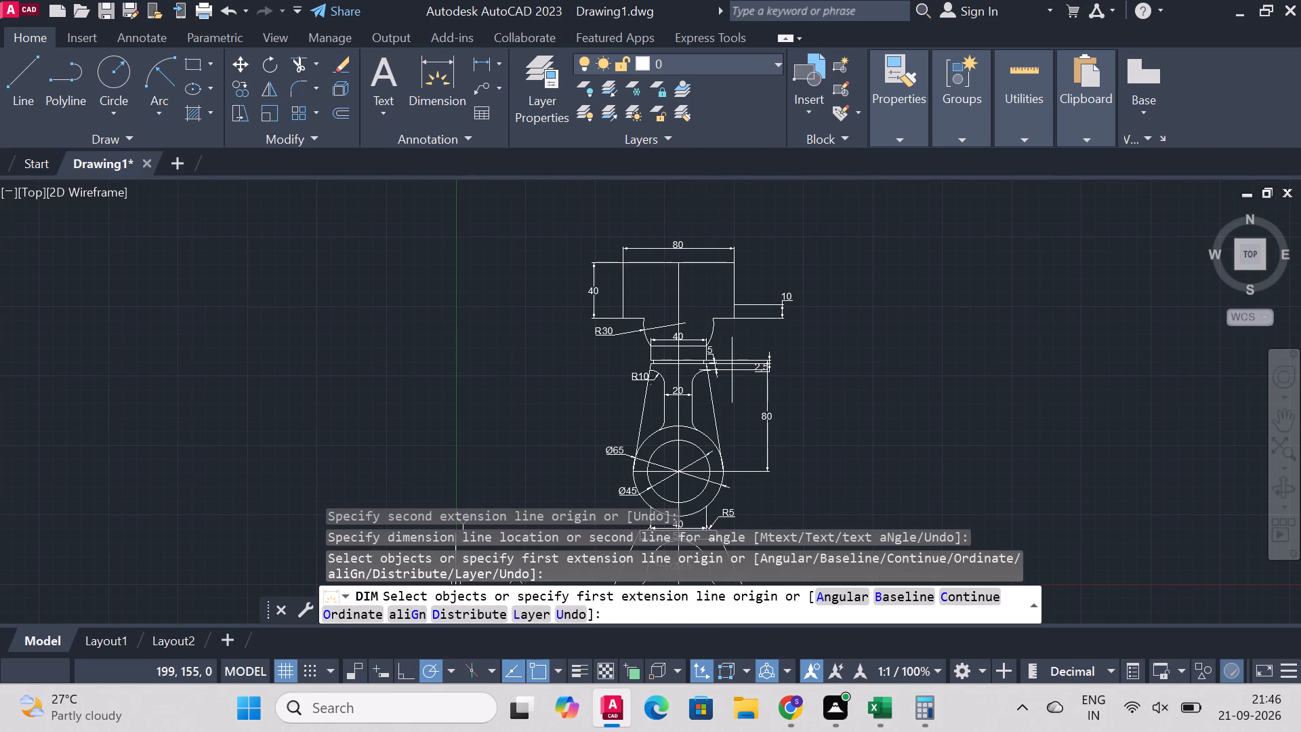
Dimension the height of the left foot's outer vertical edge, placing the dimension line outside the part.
scroll(838, 425, "down", 1)
scroll(832, 448, "up", 2)
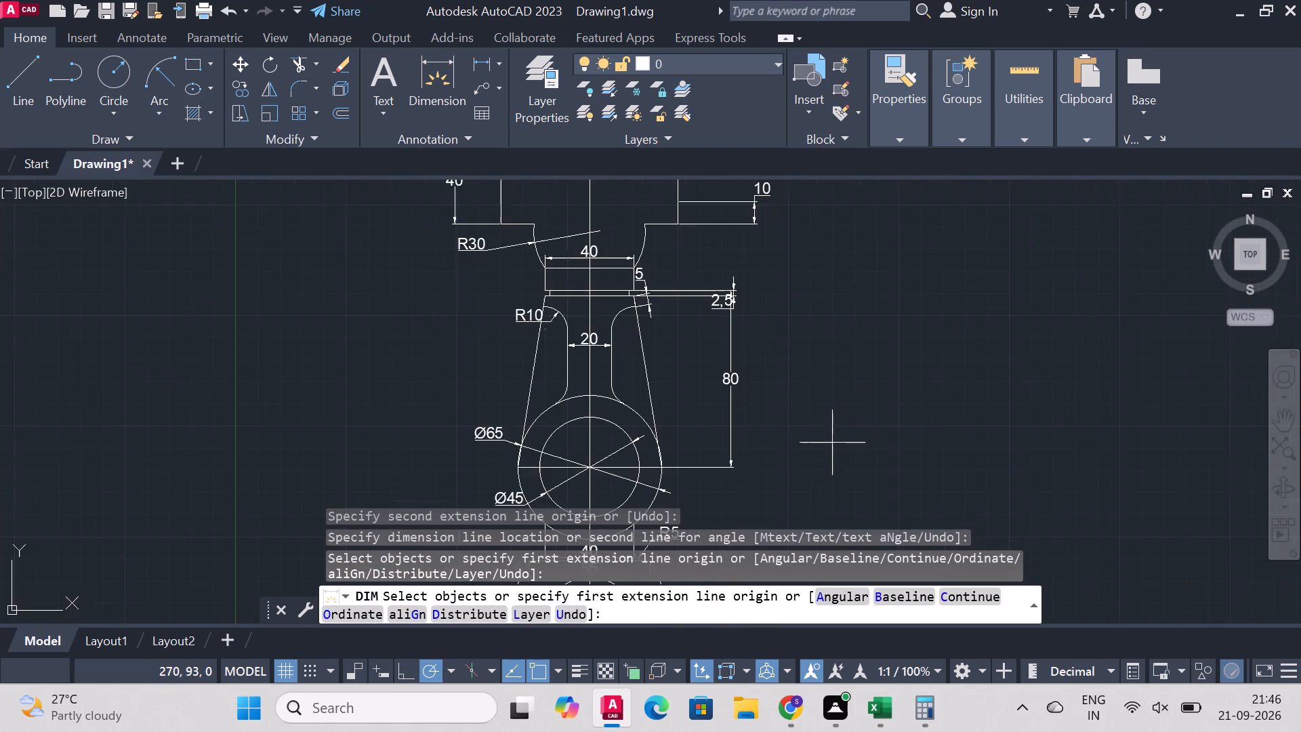
scroll(818, 465, "down", 3)
scroll(817, 503, "up", 3)
scroll(817, 502, "down", 2)
scroll(817, 528, "up", 3)
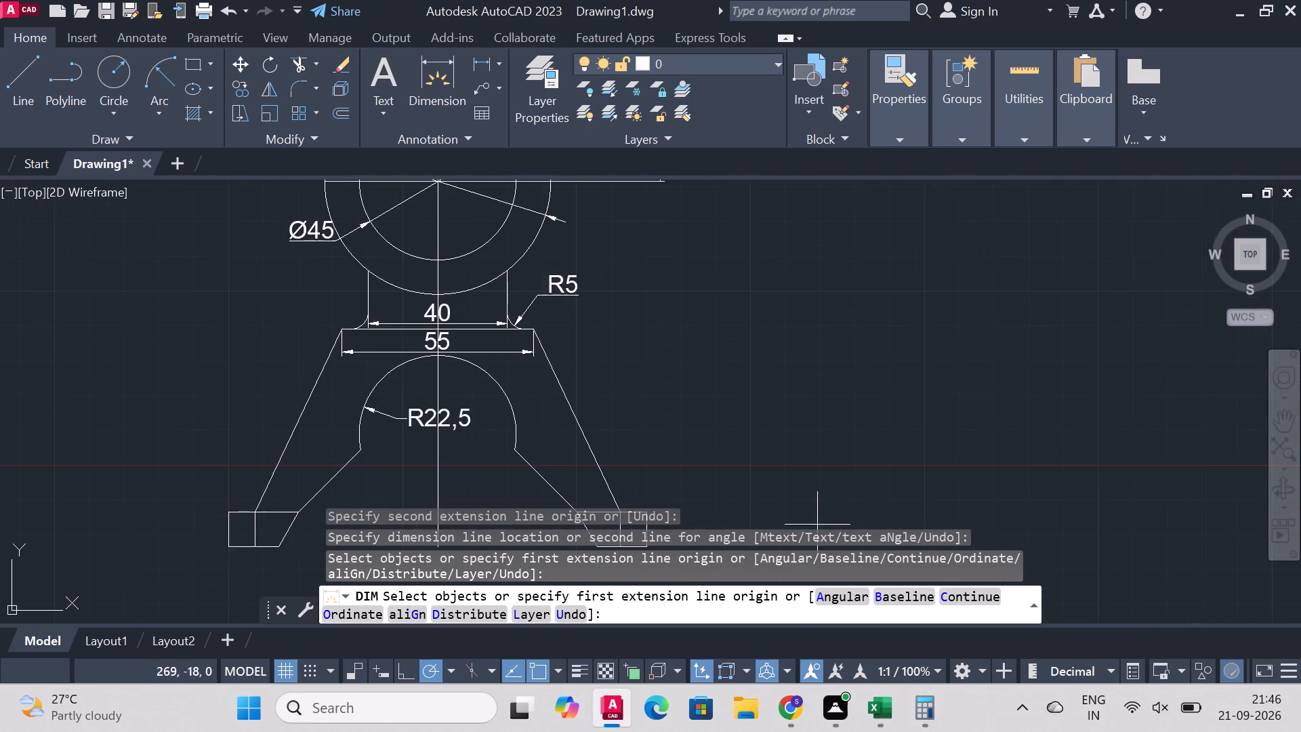
scroll(804, 453, "down", 4)
scroll(804, 514, "up", 1)
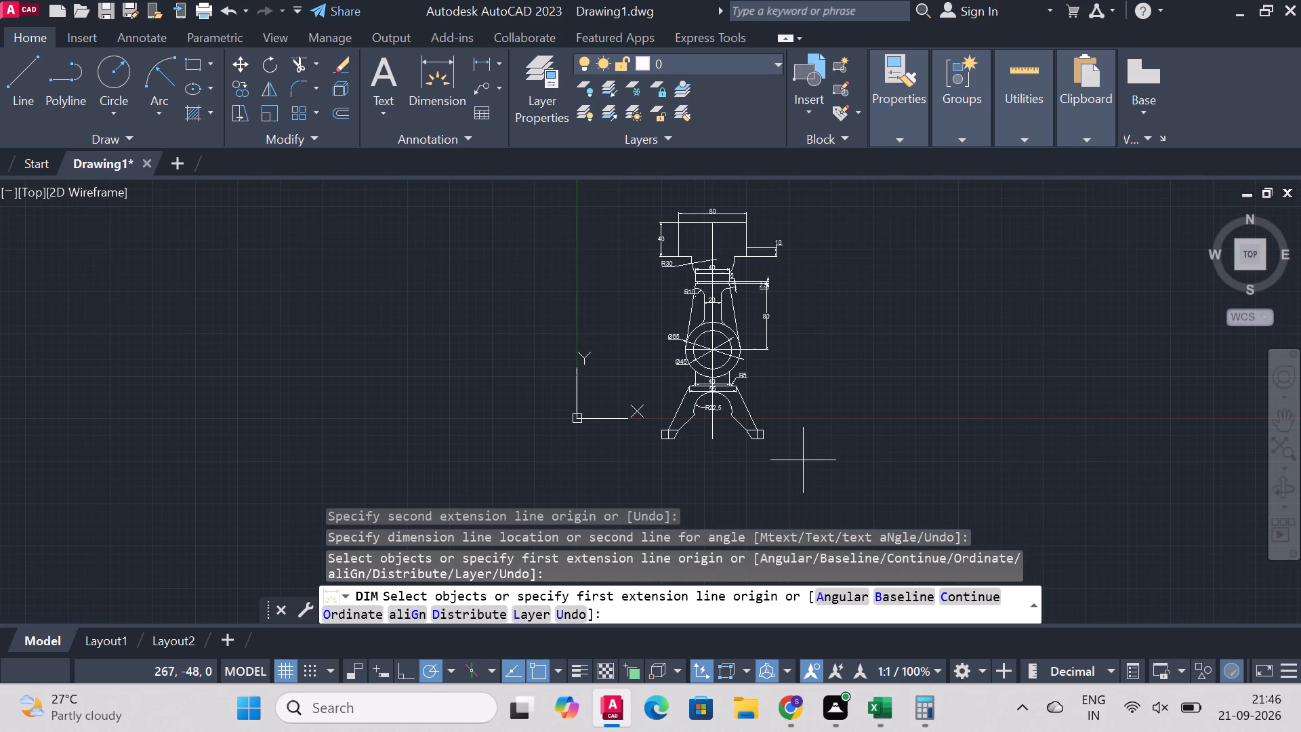
scroll(685, 396, "up", 2)
scroll(682, 418, "down", 2)
scroll(676, 470, "up", 1)
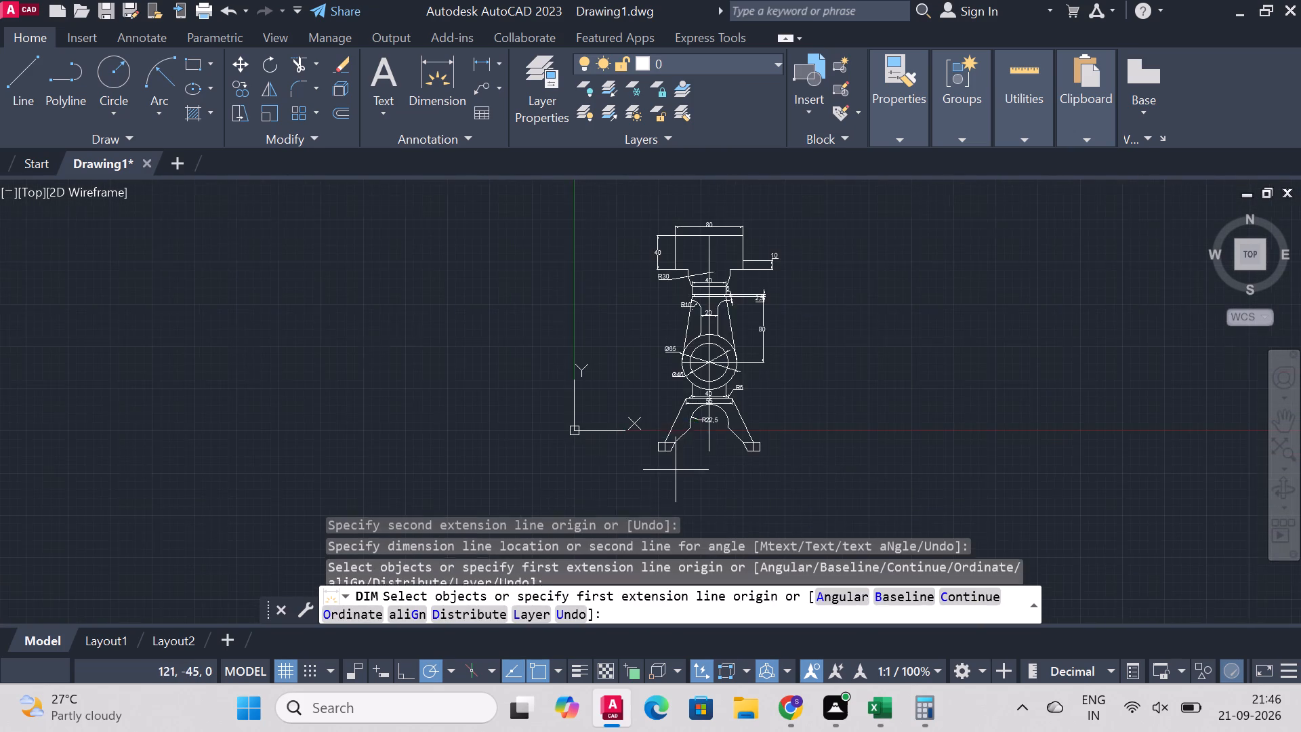
scroll(676, 470, "up", 2)
scroll(594, 375, "up", 2)
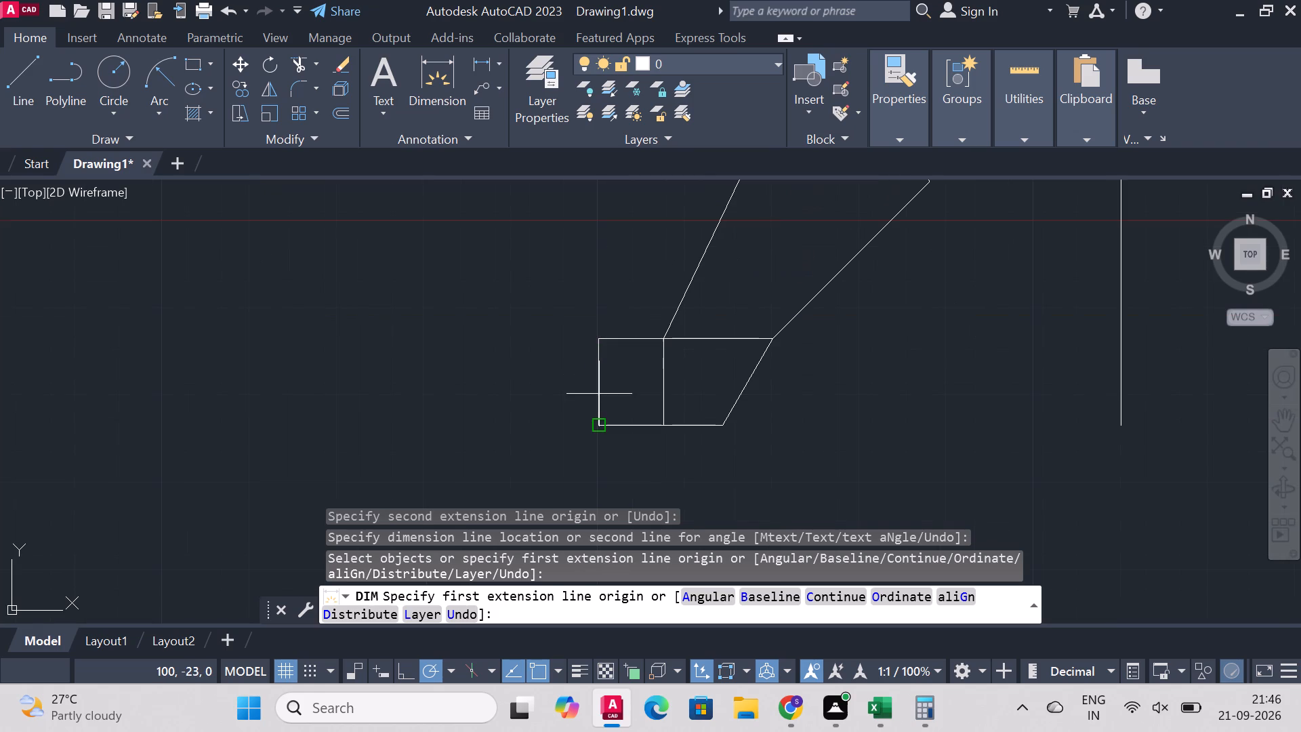
scroll(600, 375, "up", 2)
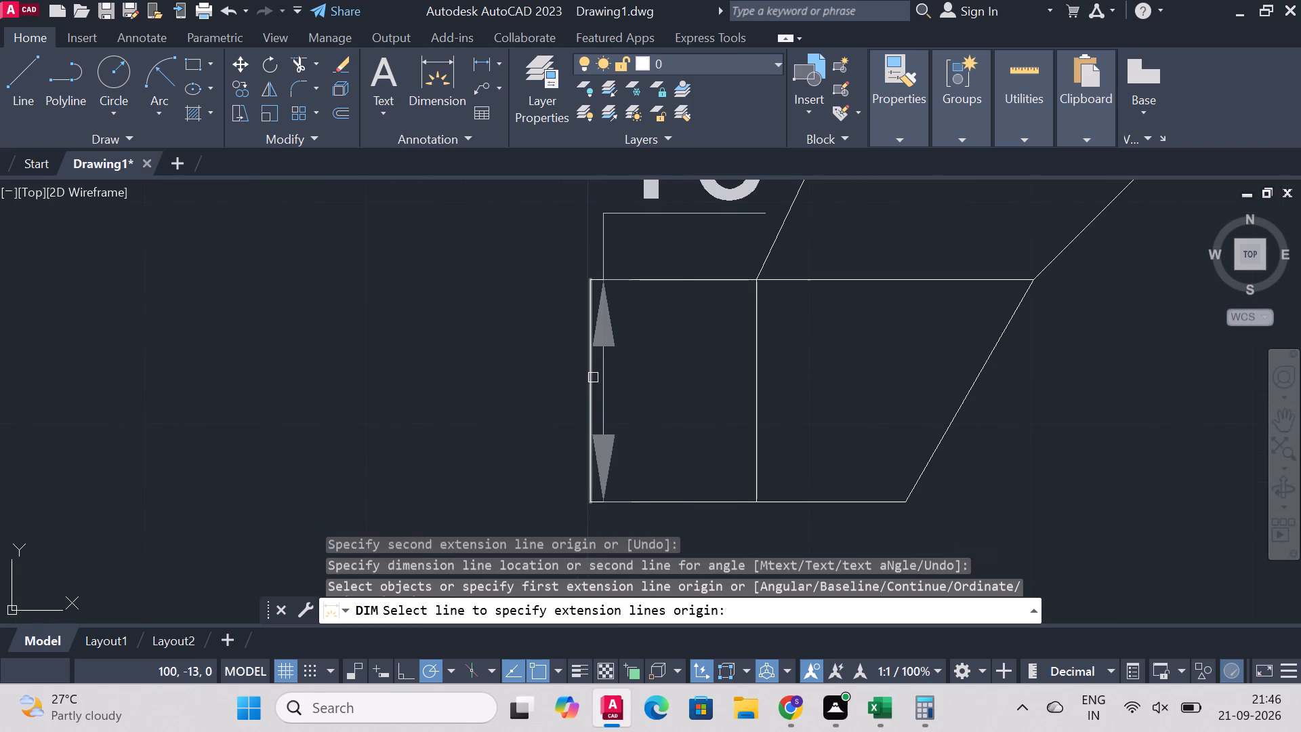
left_click(593, 378)
left_click(474, 401)
Dimension the horizontal distance between the inner top corners of the two feet, placing the dimension line just below the feet.
scroll(704, 337, "down", 3)
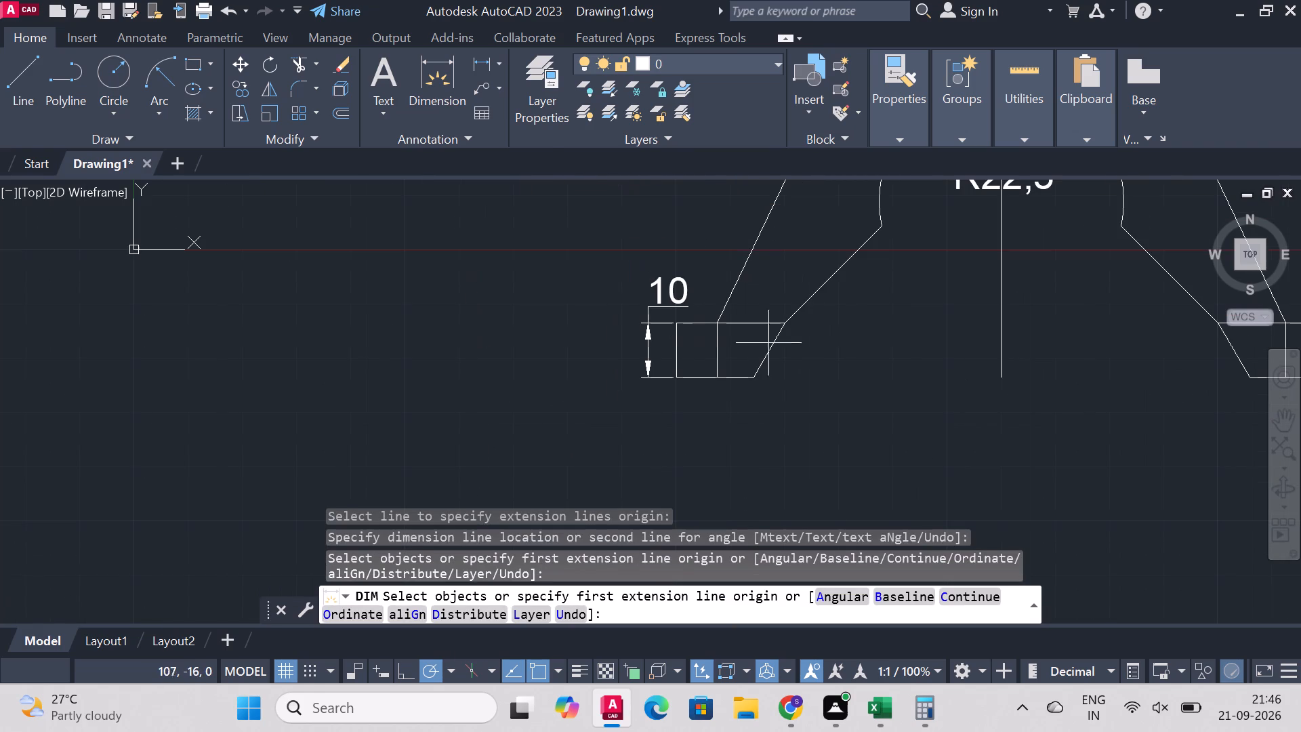
scroll(989, 206, "down", 2)
scroll(974, 379, "up", 2)
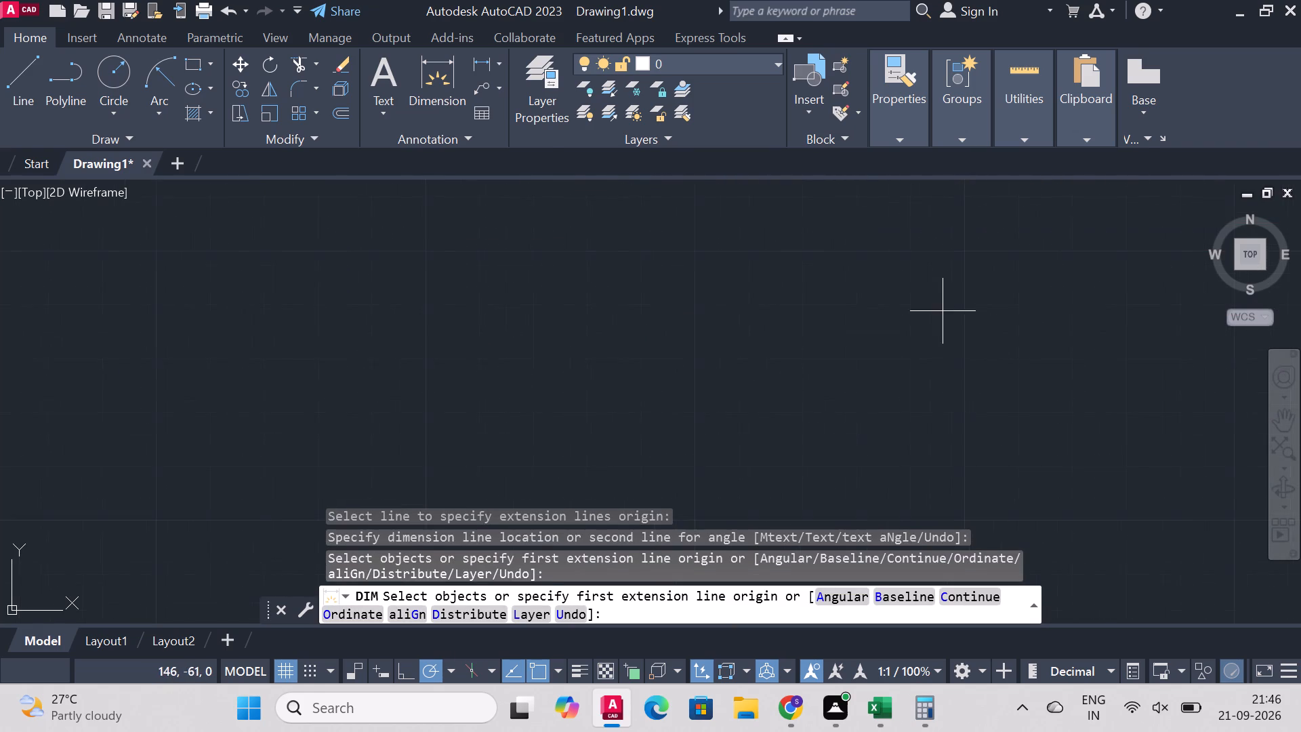
scroll(943, 311, "down", 4)
scroll(952, 193, "up", 2)
left_click(867, 396)
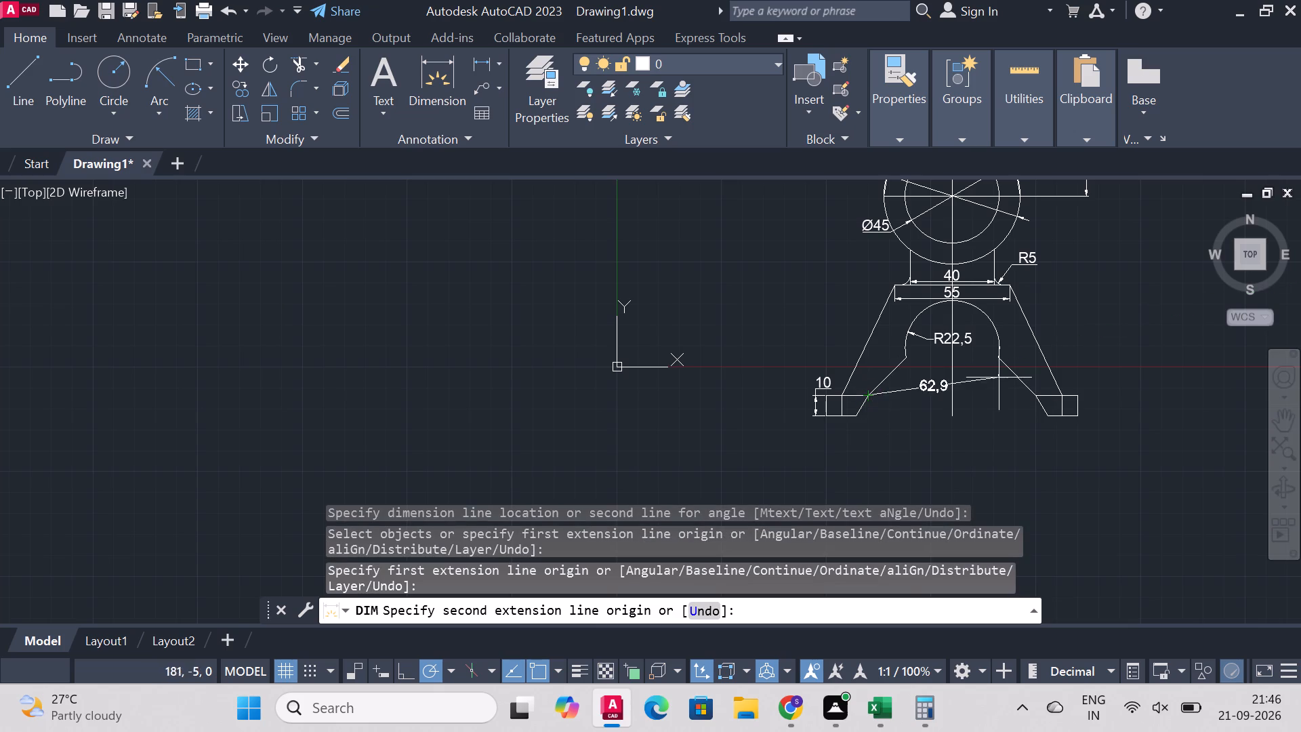
left_click(1037, 396)
left_click(1031, 428)
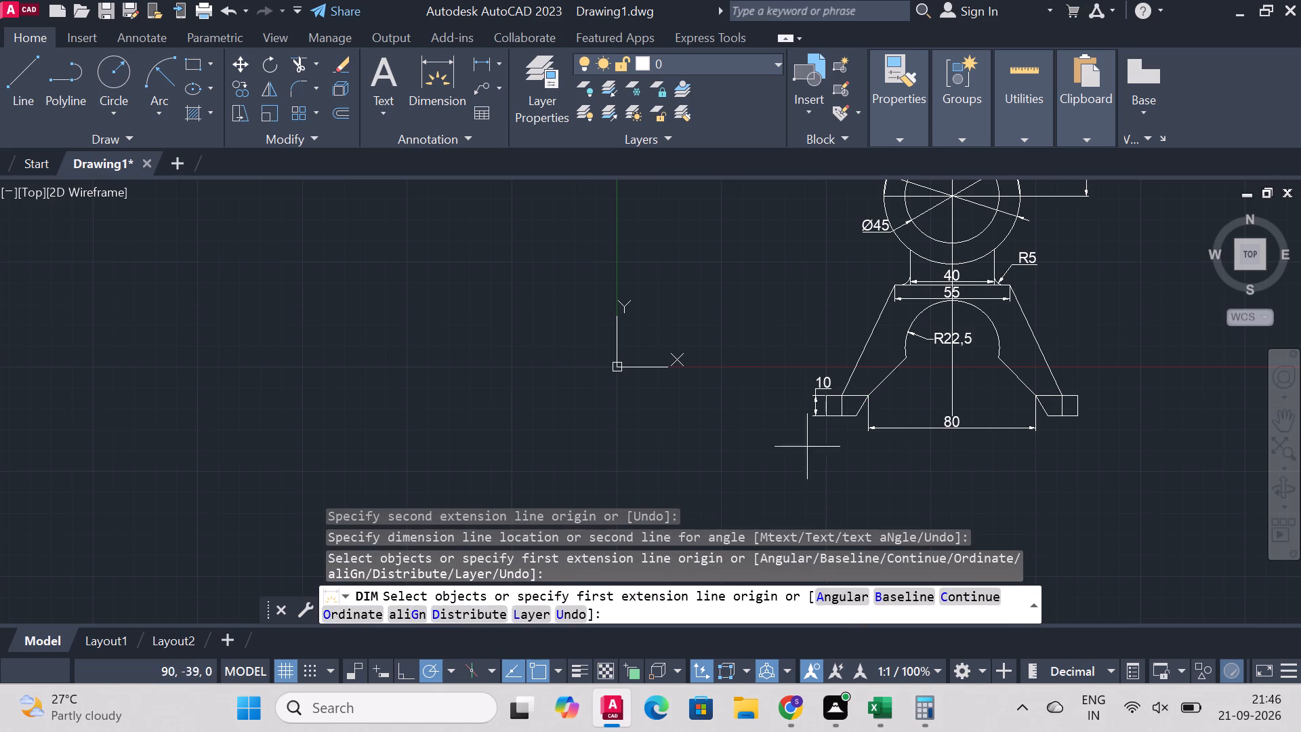
Dimension the distance between the vertical lines inside the two feet and the overall width across both feet, stacked below the inner-corner dimension.
left_click(842, 417)
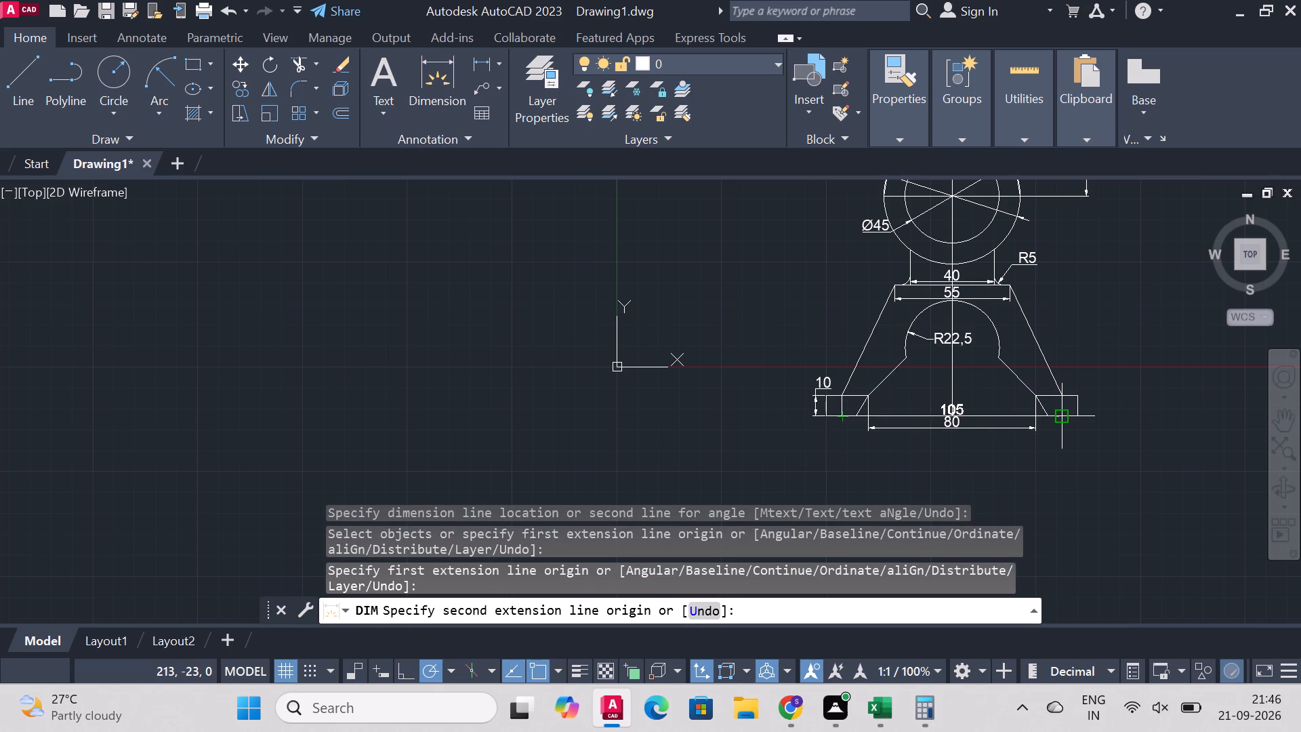
left_click(1058, 418)
left_click(1054, 447)
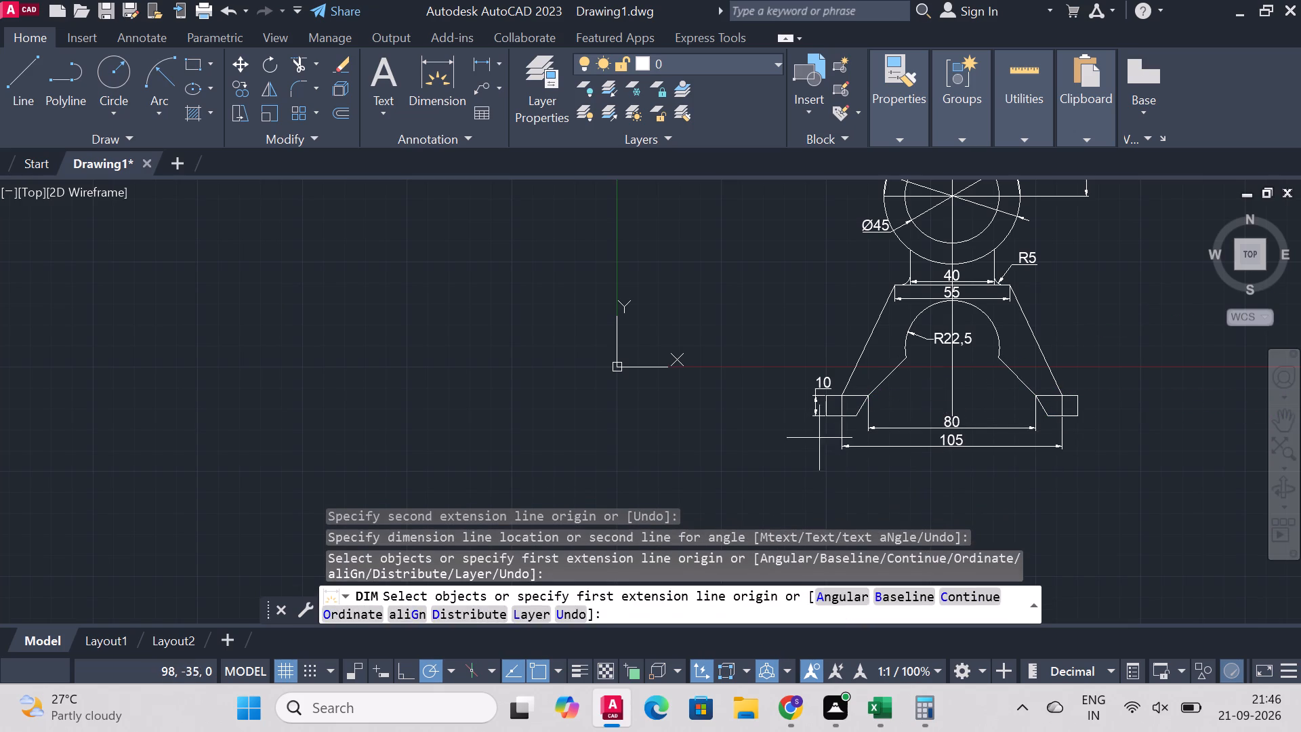
scroll(830, 410, "up", 2)
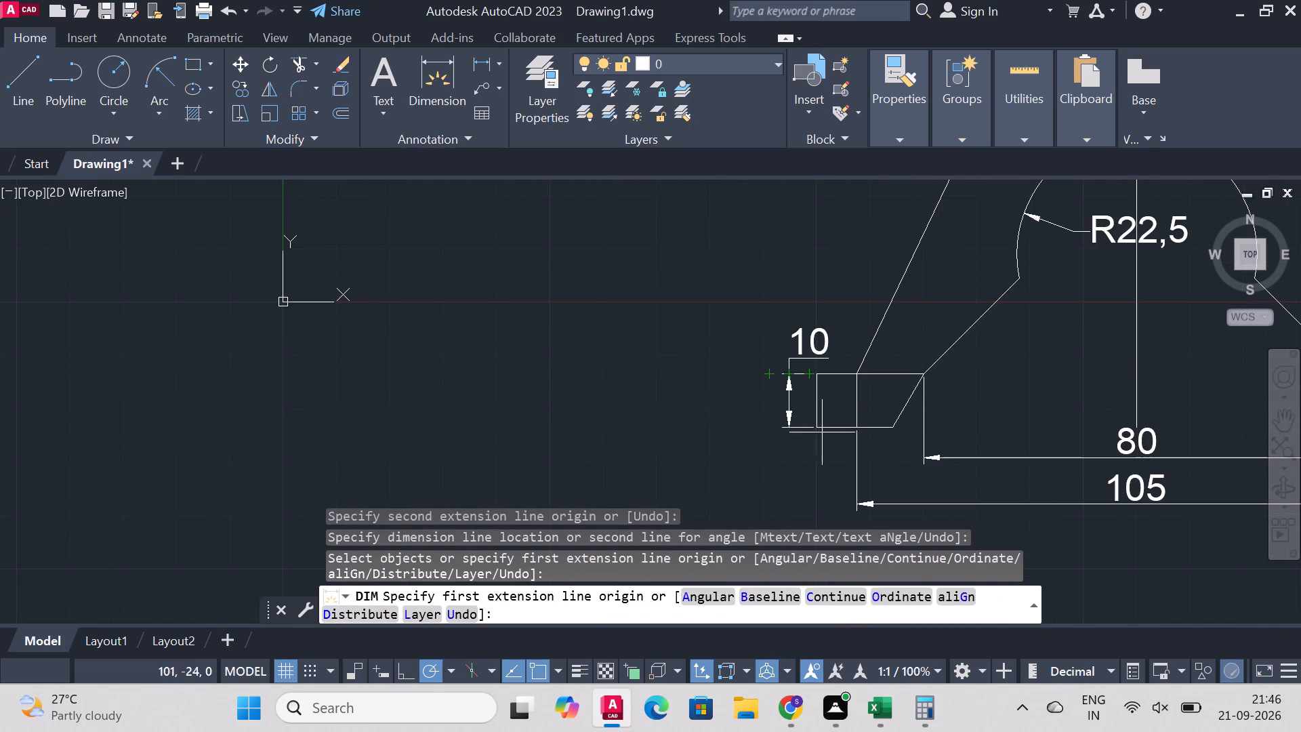
left_click(823, 428)
scroll(1027, 439, "down", 2)
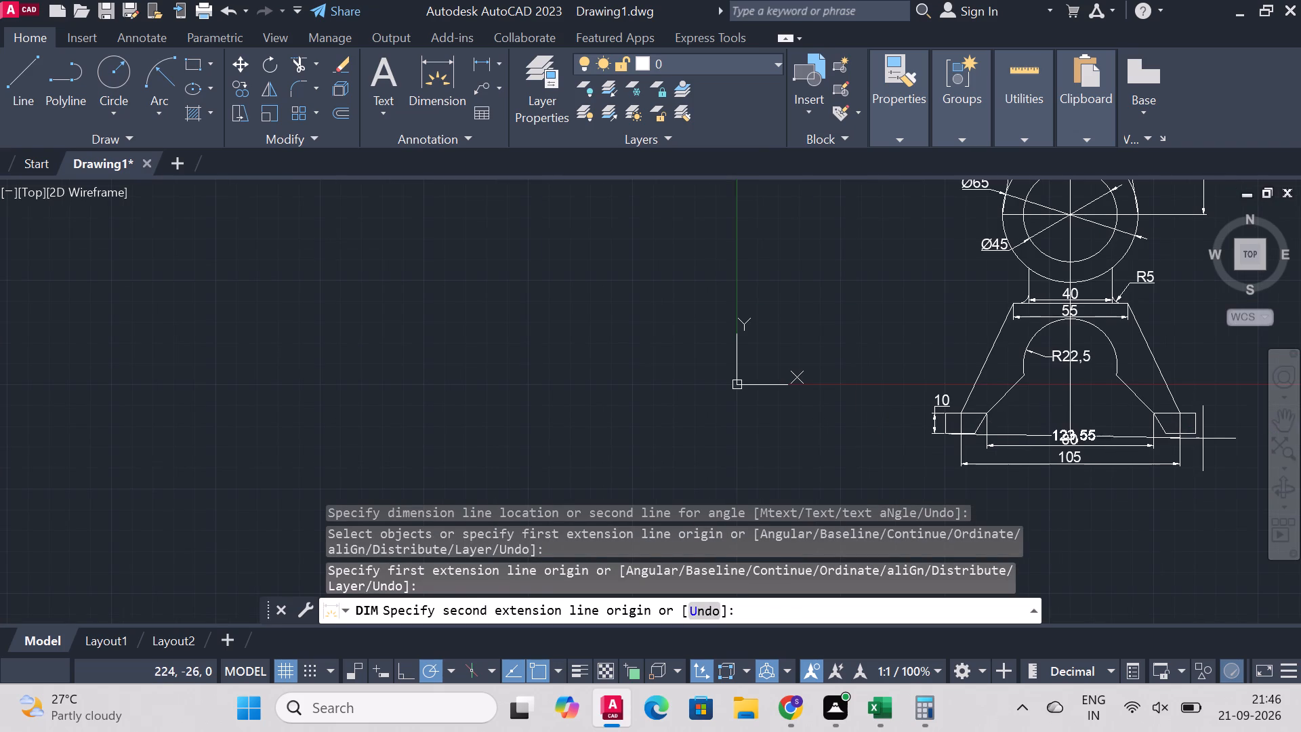
left_click(1197, 432)
left_click(1189, 481)
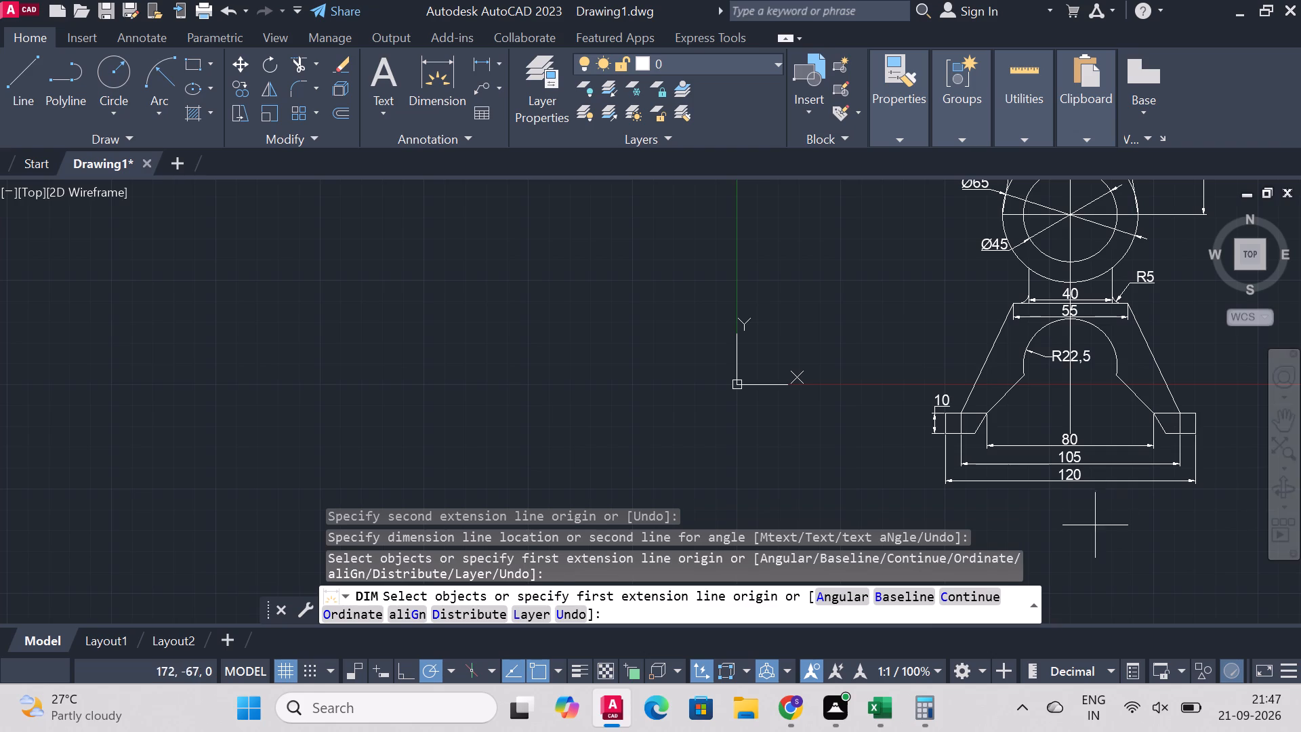
Start a new dimension with its first extension origin at the top block's lower right corner.
scroll(1105, 390, "down", 5)
scroll(1178, 351, "up", 3)
scroll(1037, 457, "down", 1)
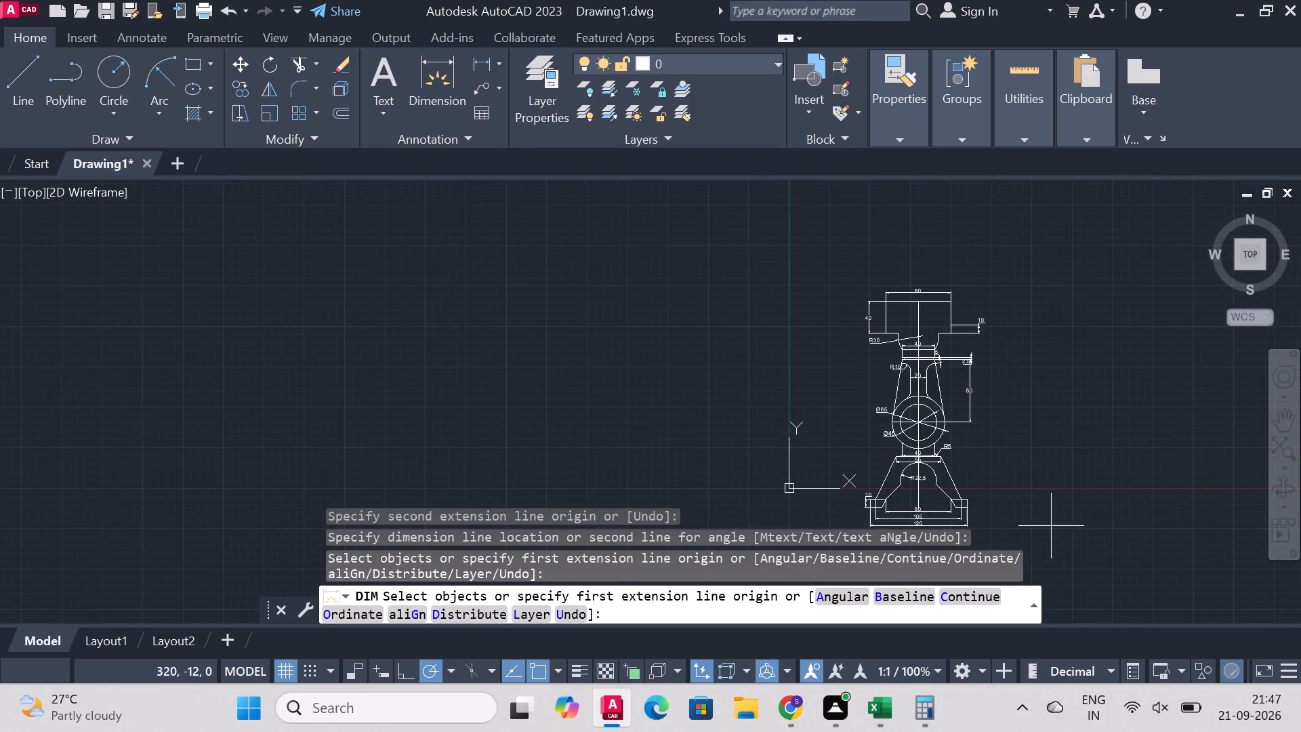
scroll(1052, 568, "up", 1)
scroll(1018, 346, "down", 1)
scroll(1018, 346, "up", 1)
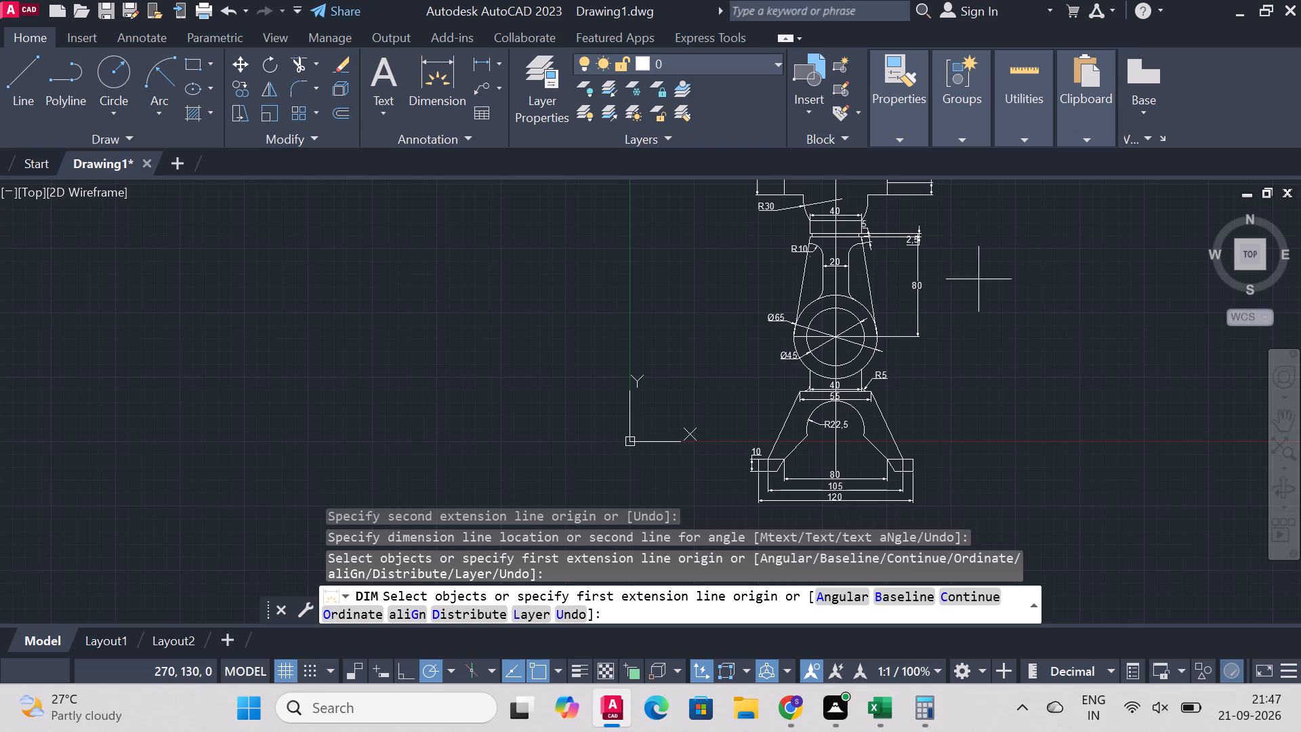
left_click(442, 67)
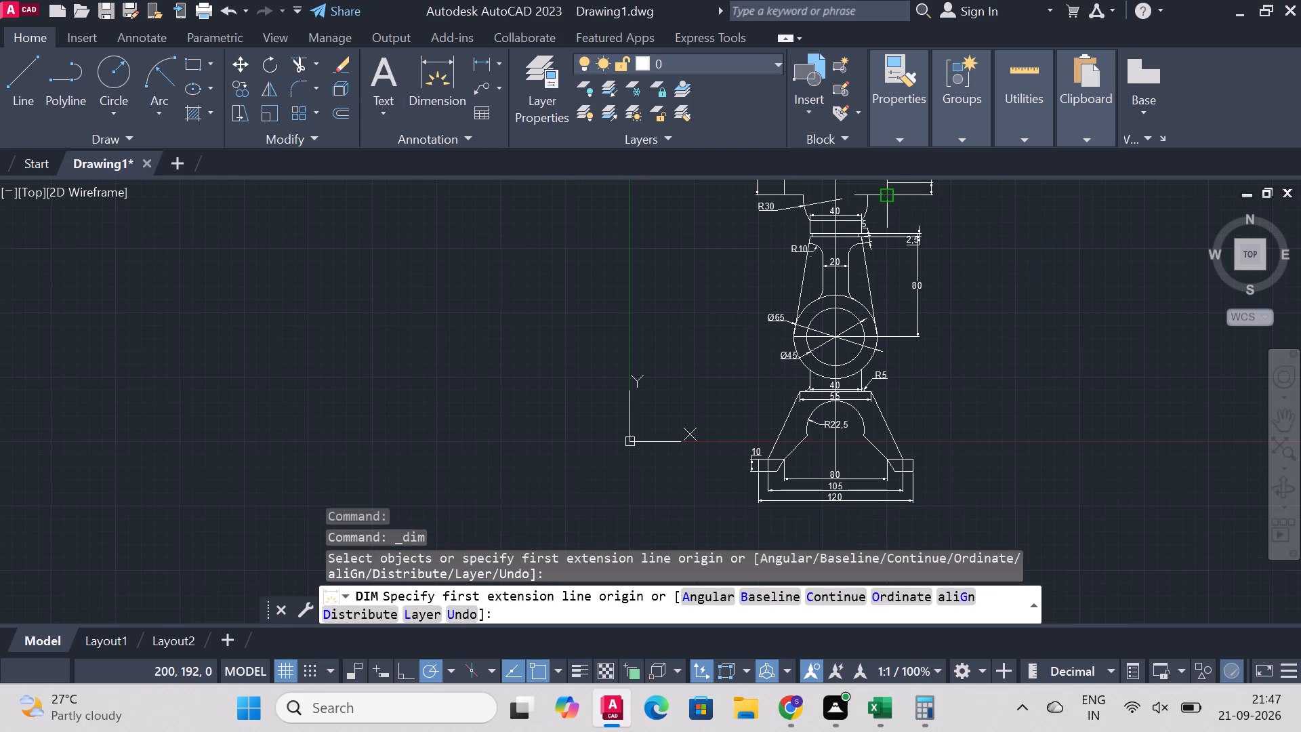
scroll(888, 197, "up", 2)
left_click(883, 192)
scroll(950, 291, "down", 2)
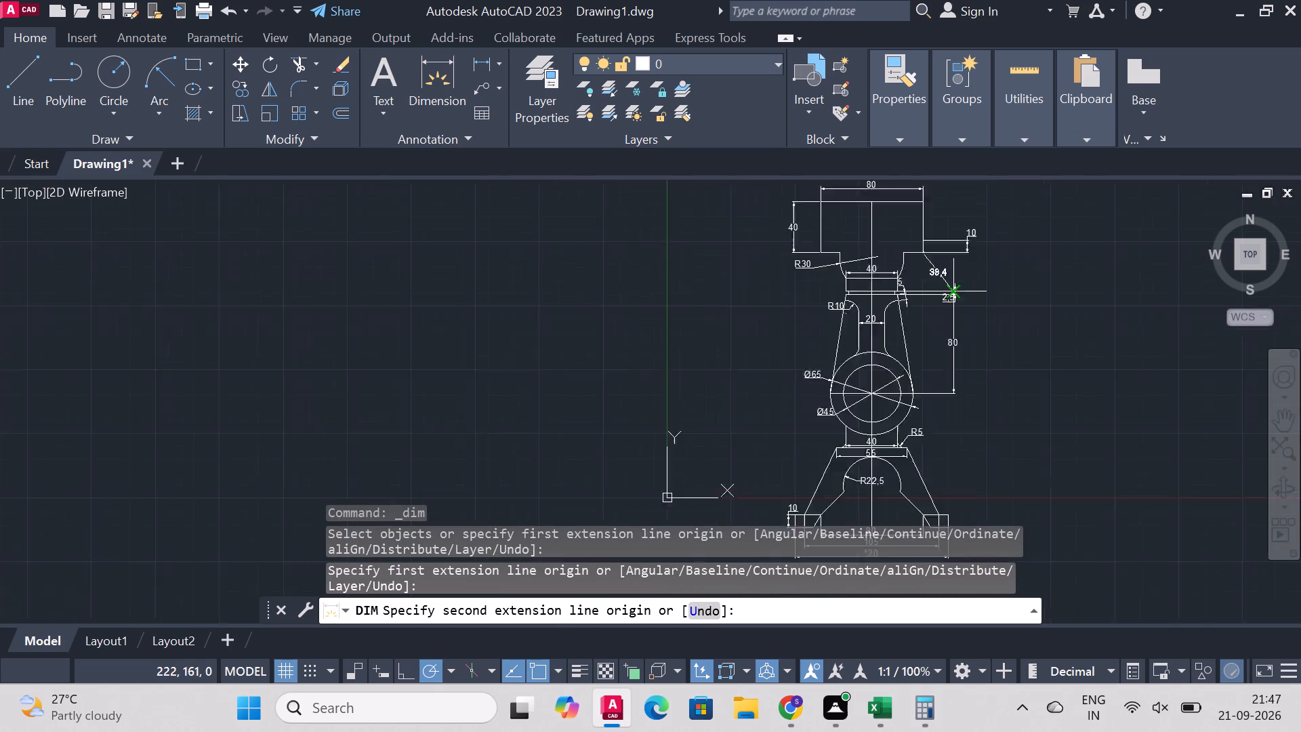
scroll(950, 291, "down", 2)
scroll(938, 373, "up", 3)
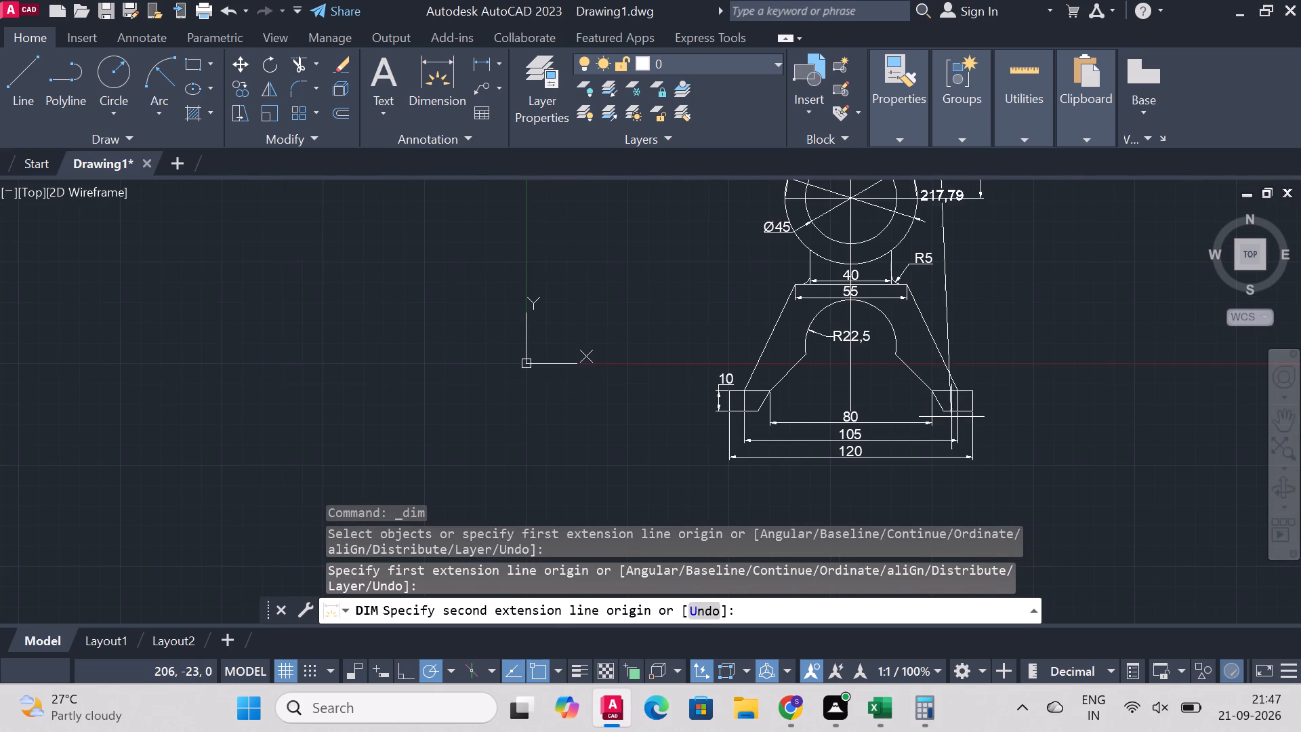
scroll(954, 408, "up", 3)
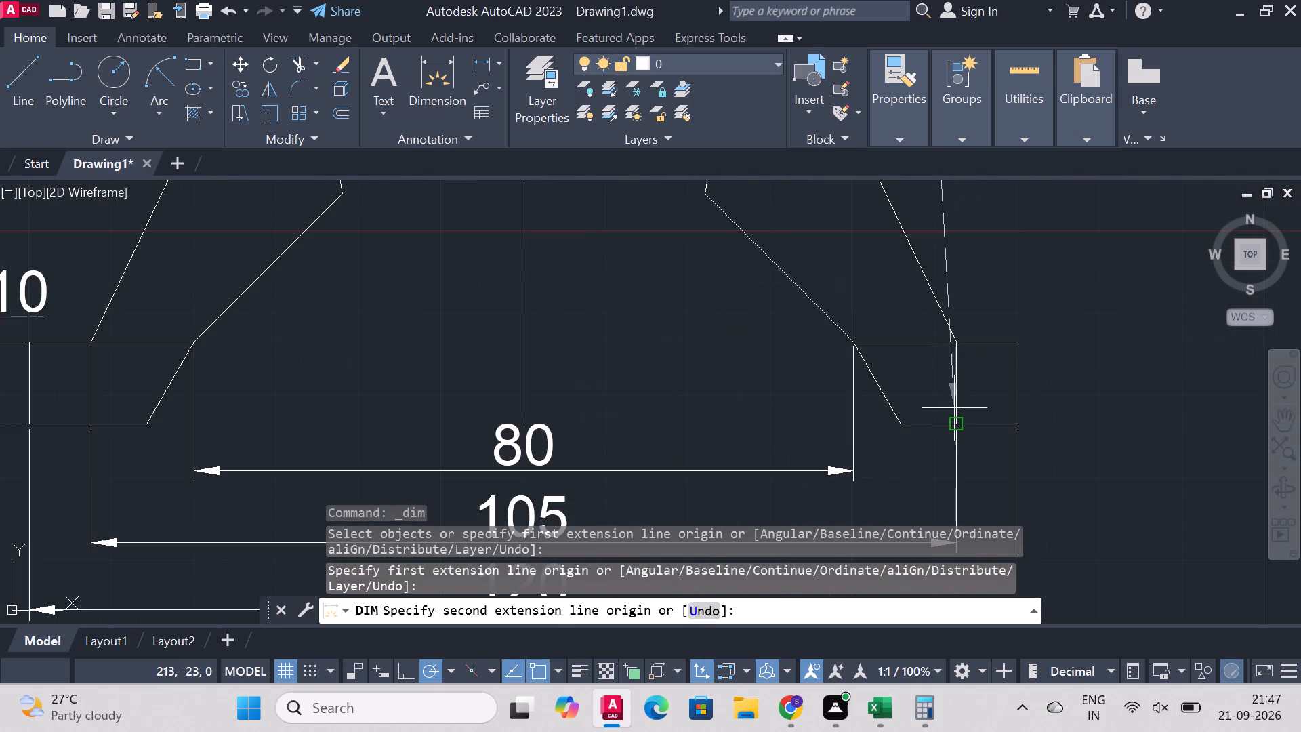
scroll(962, 420, "down", 4)
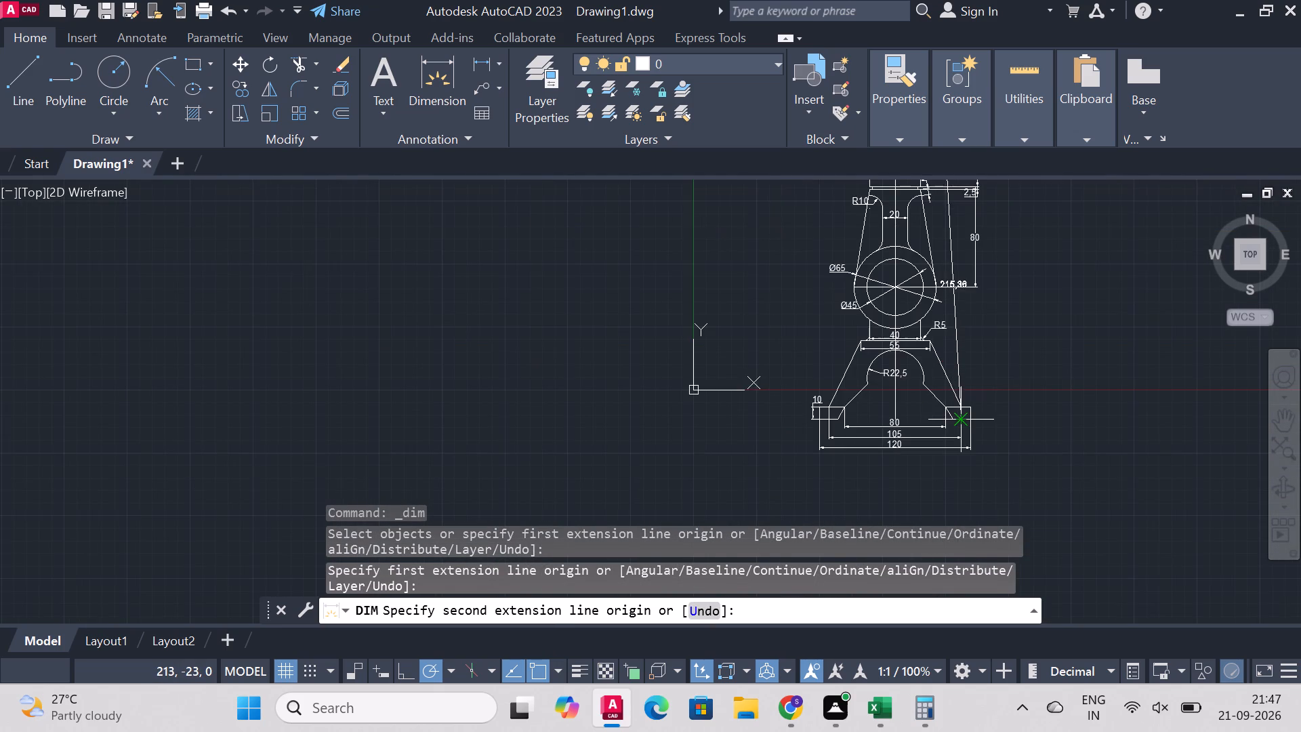
scroll(962, 420, "up", 1)
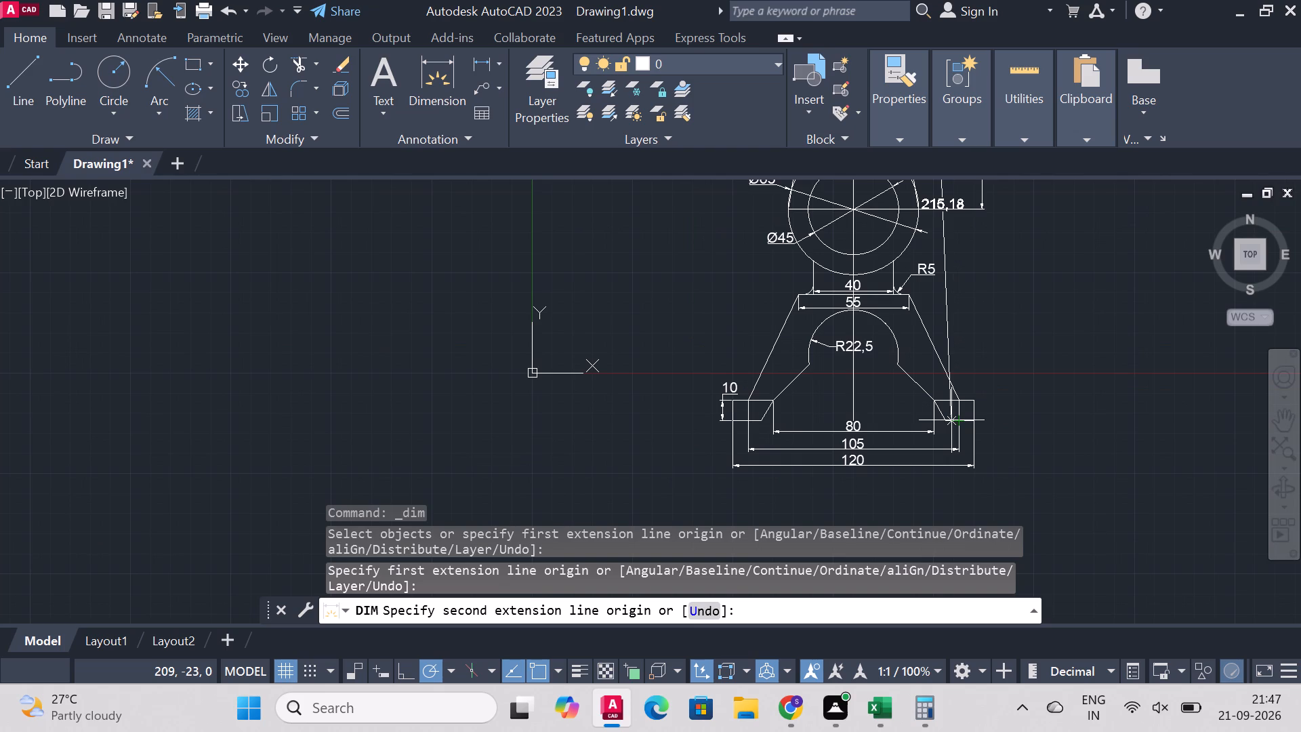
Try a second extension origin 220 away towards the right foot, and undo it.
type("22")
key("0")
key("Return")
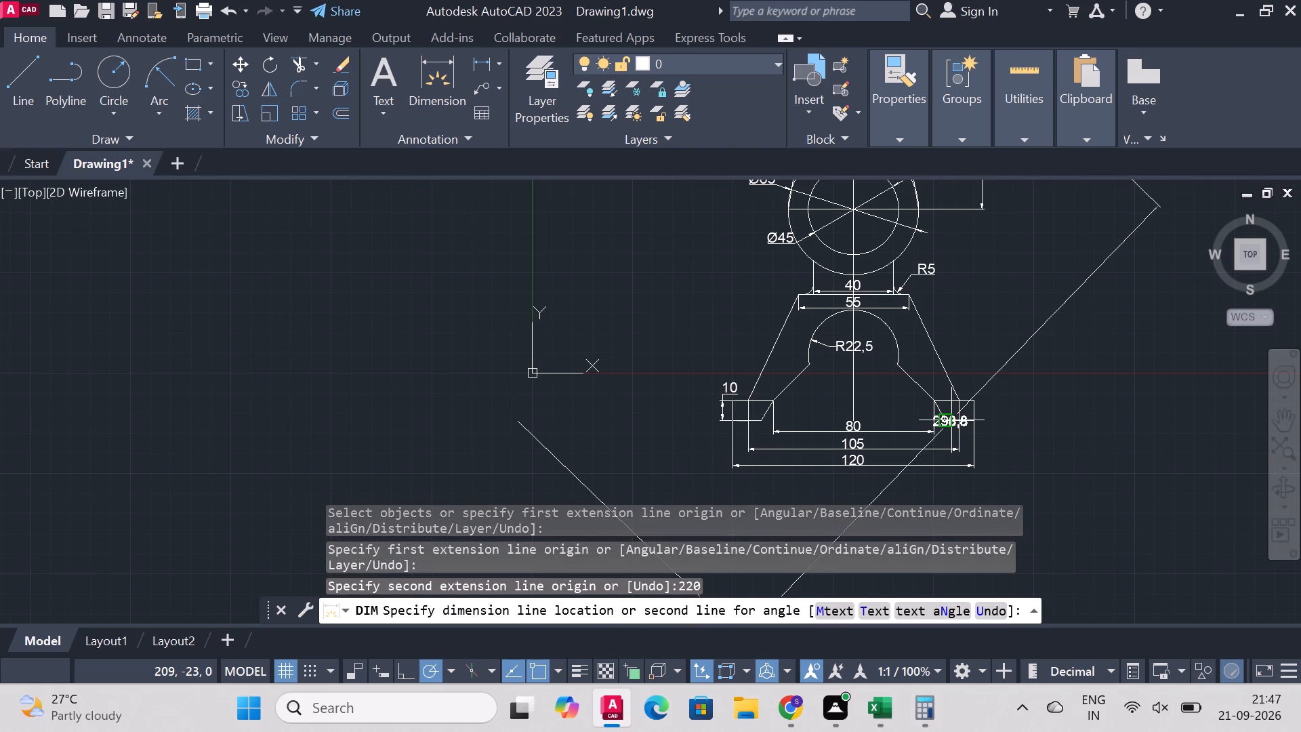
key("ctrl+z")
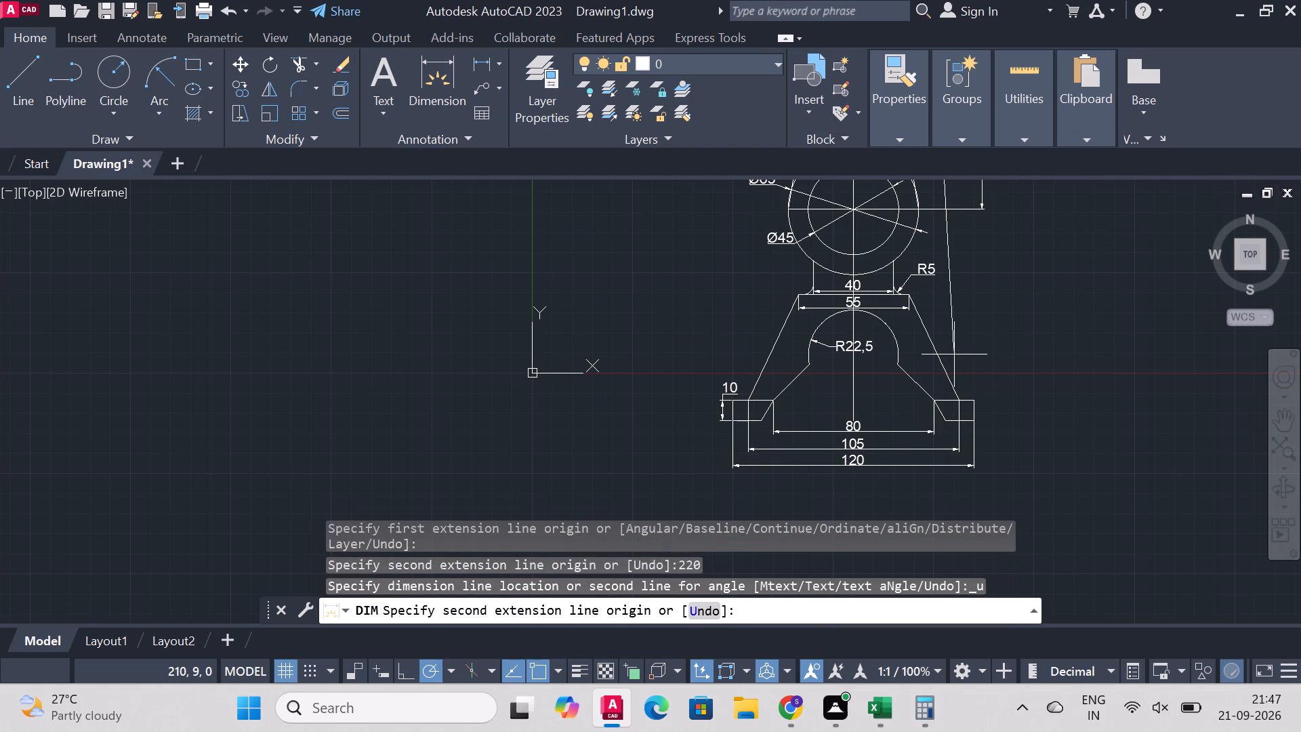
Set the second extension origin 220 straight below the block corner and place the vertical dimension line just outside the 80 dimension.
scroll(974, 391, "down", 4)
scroll(985, 371, "up", 3)
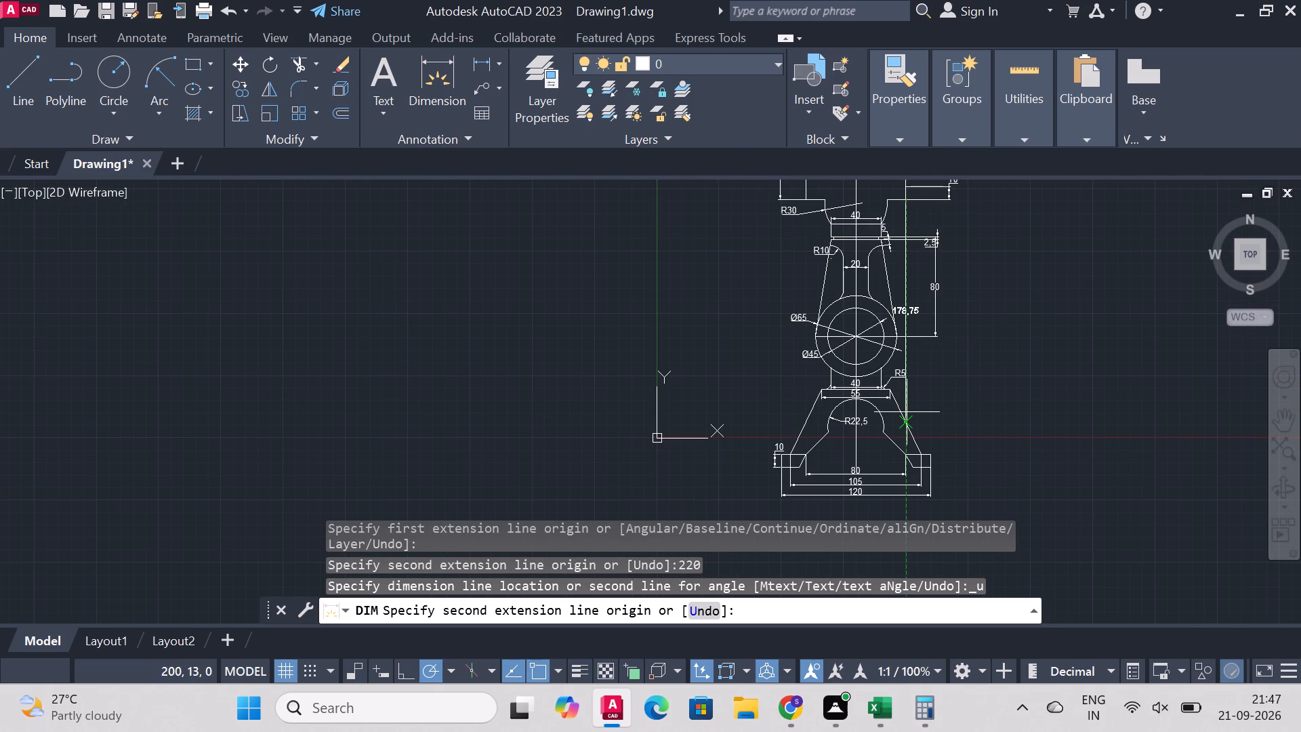
type("22")
key("0")
key("Return")
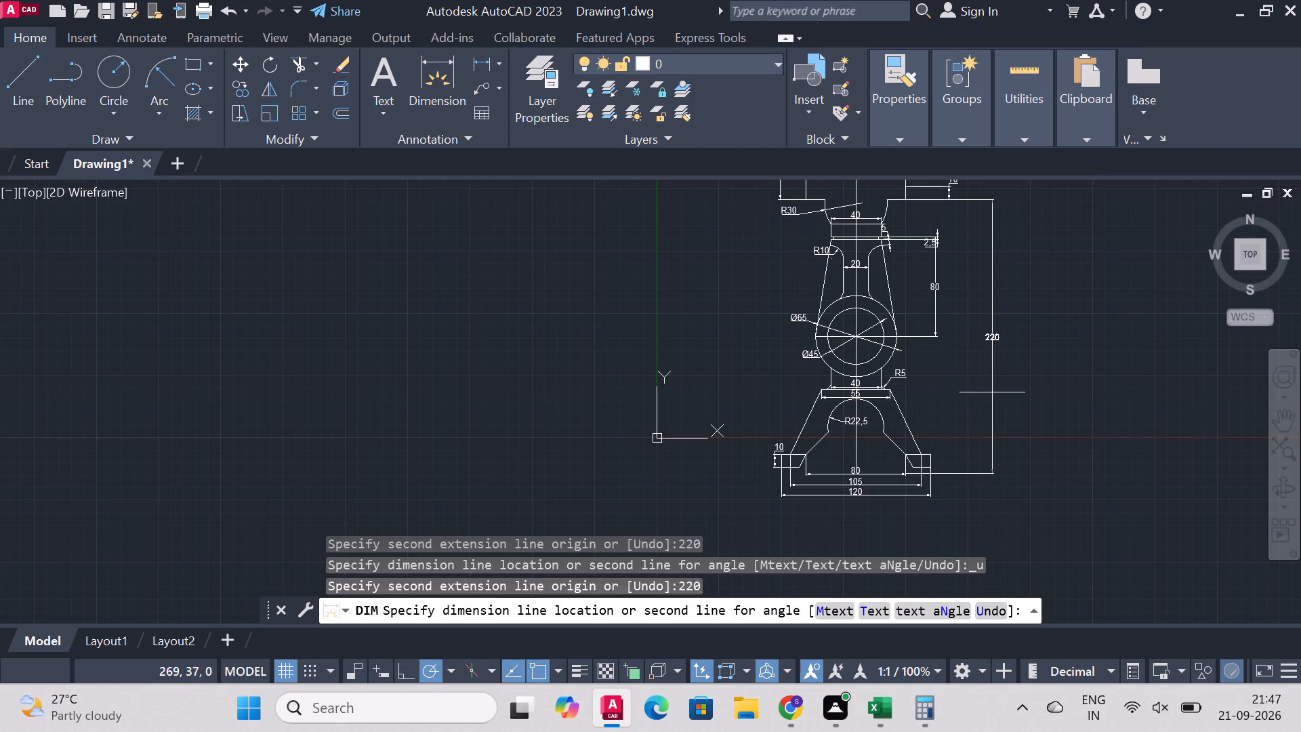
left_click(950, 413)
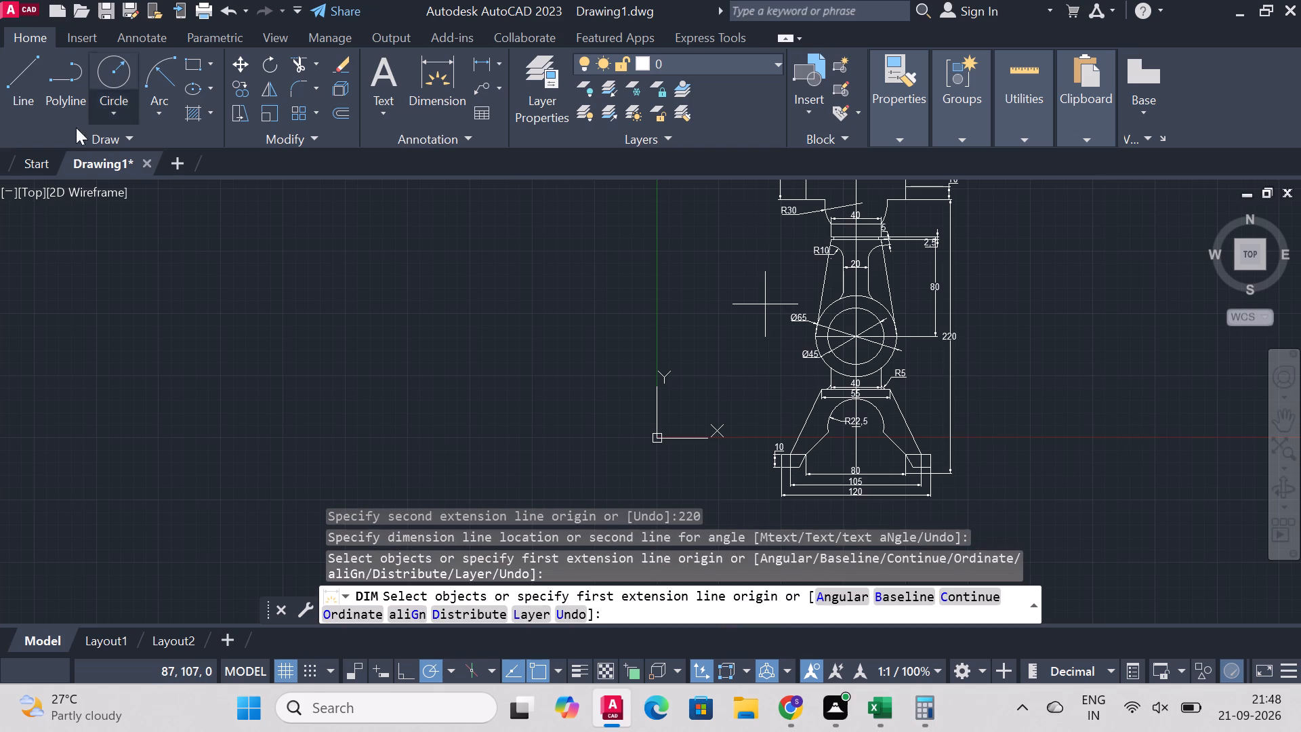
Dimension 105 straight down from the centre of the concentric circles, placing the vertical dimension line below the 80 dimension, inside the 220.
left_click(439, 79)
scroll(1096, 423, "up", 1)
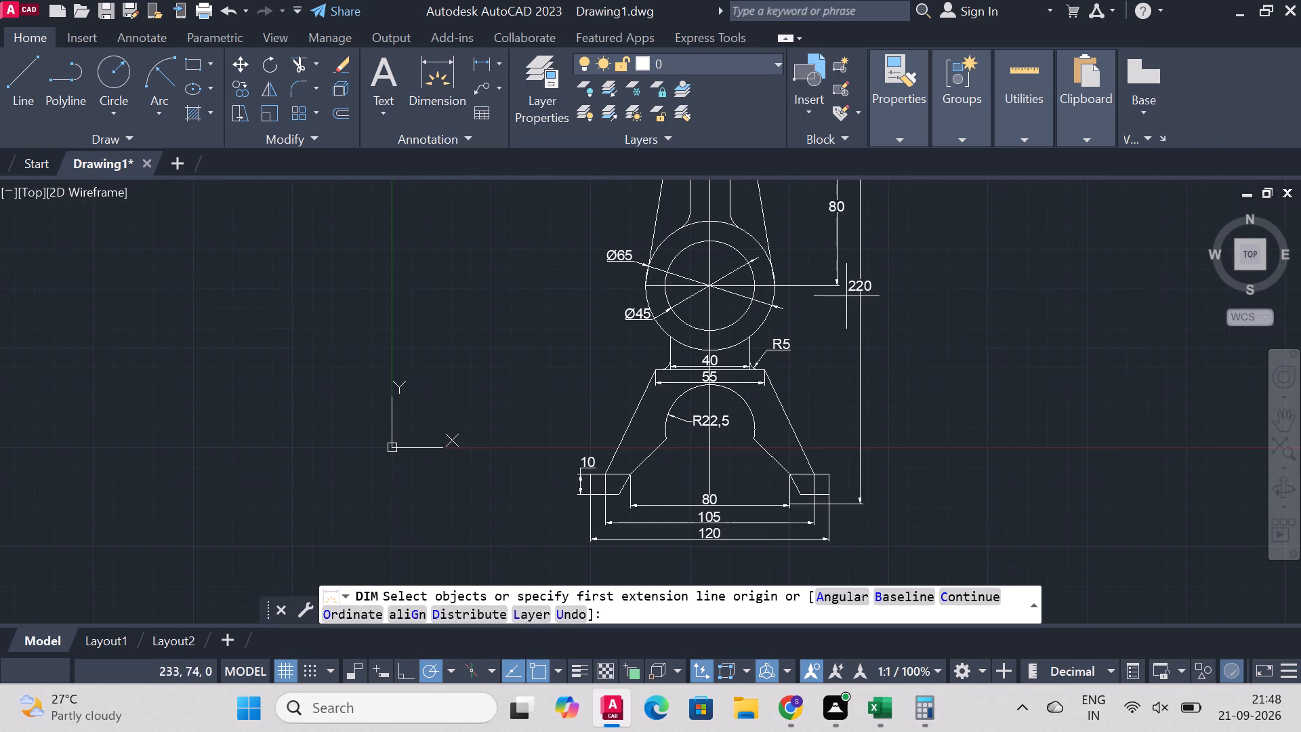
left_click(711, 284)
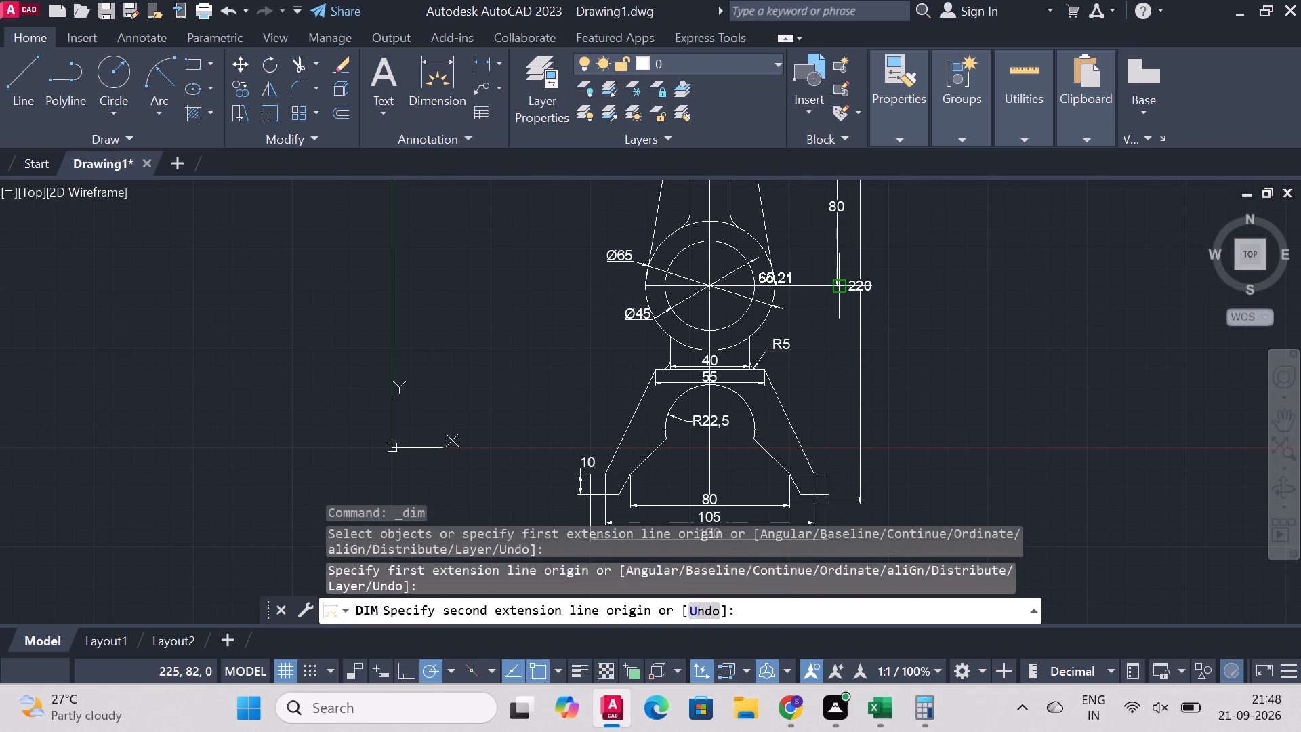
scroll(760, 408, "down", 1)
scroll(741, 431, "up", 2)
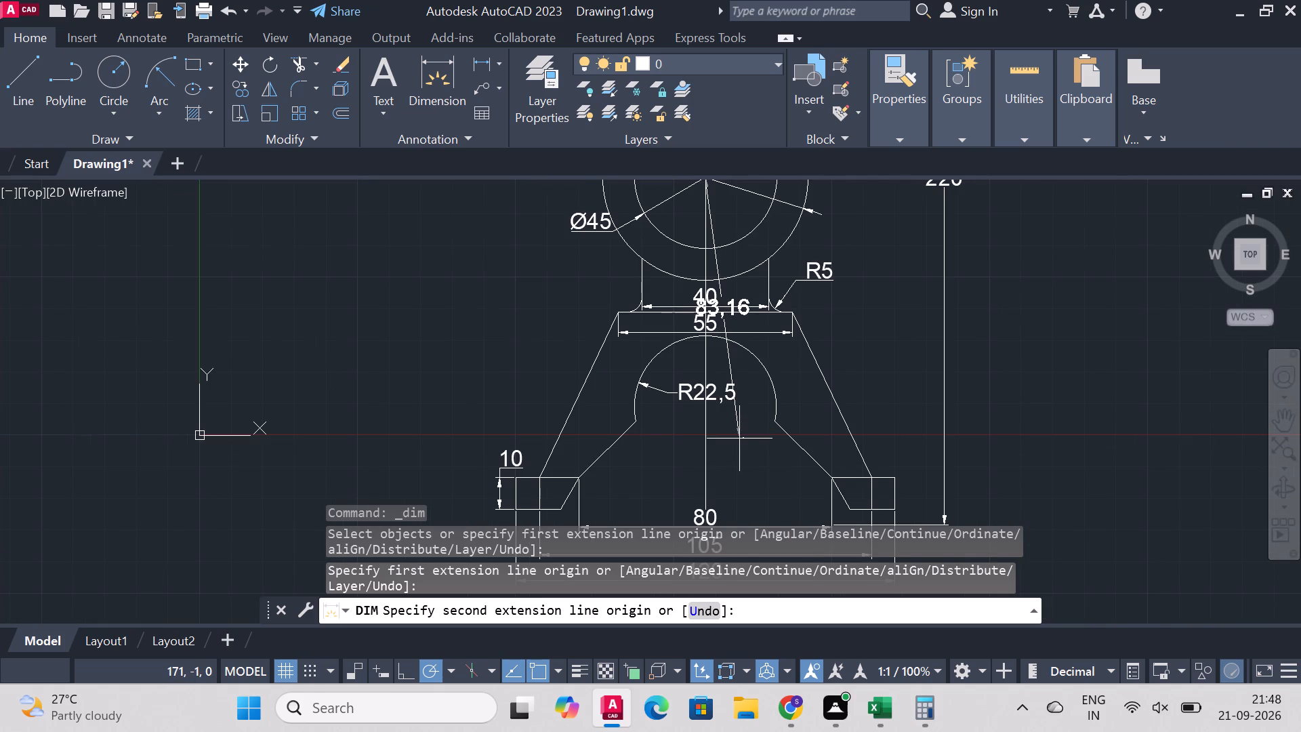
scroll(739, 439, "down", 3)
scroll(739, 450, "up", 3)
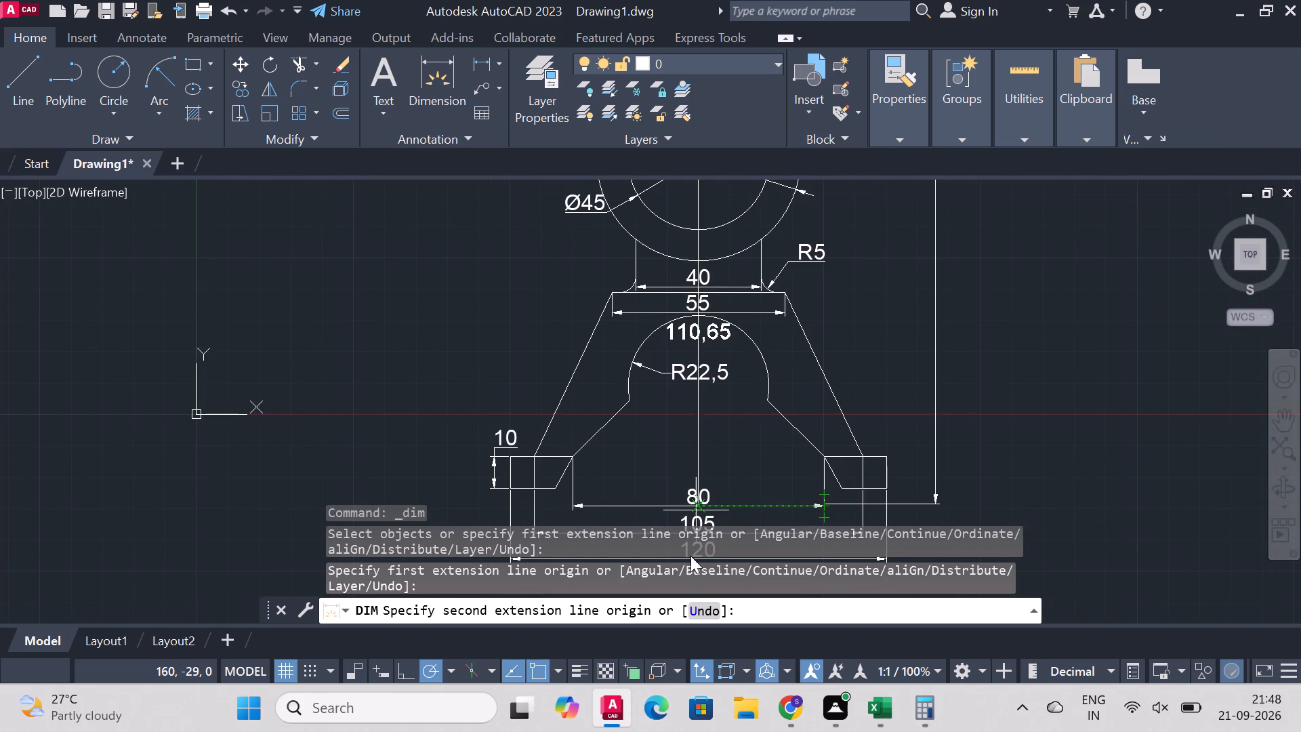
type("10")
key("5")
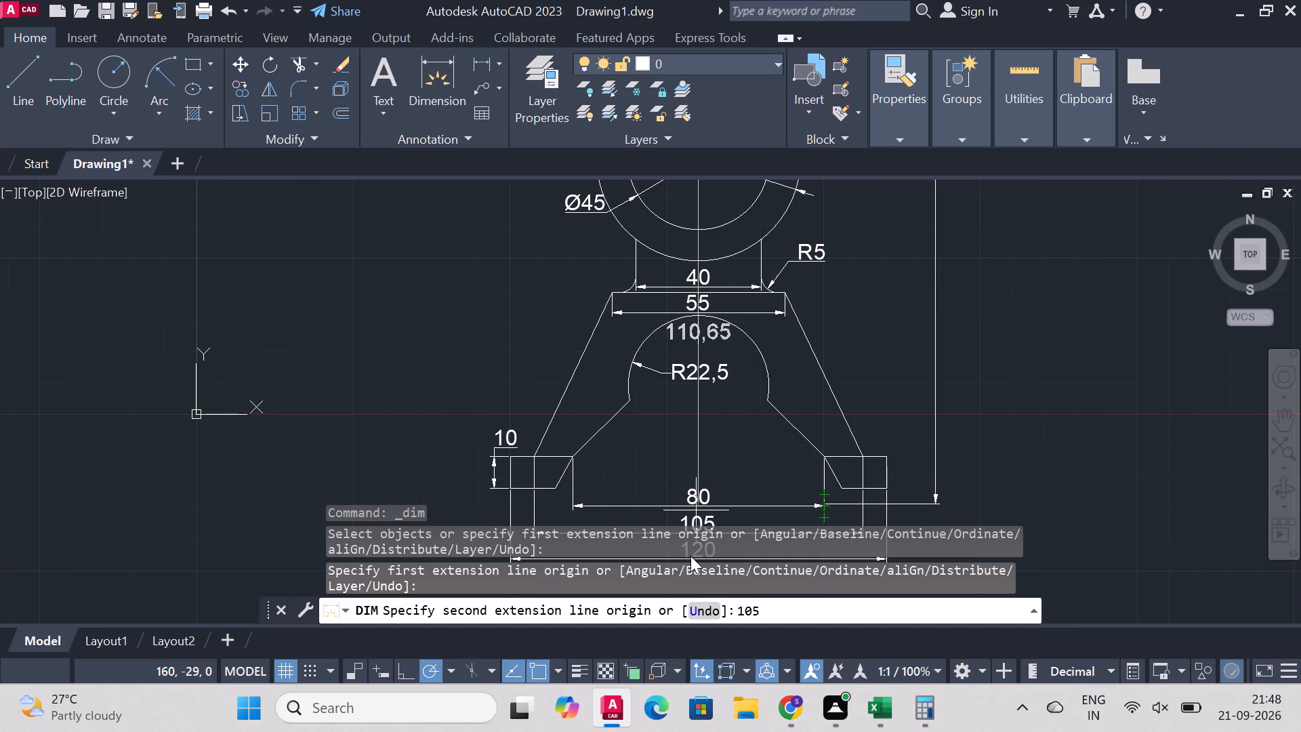
key("Return")
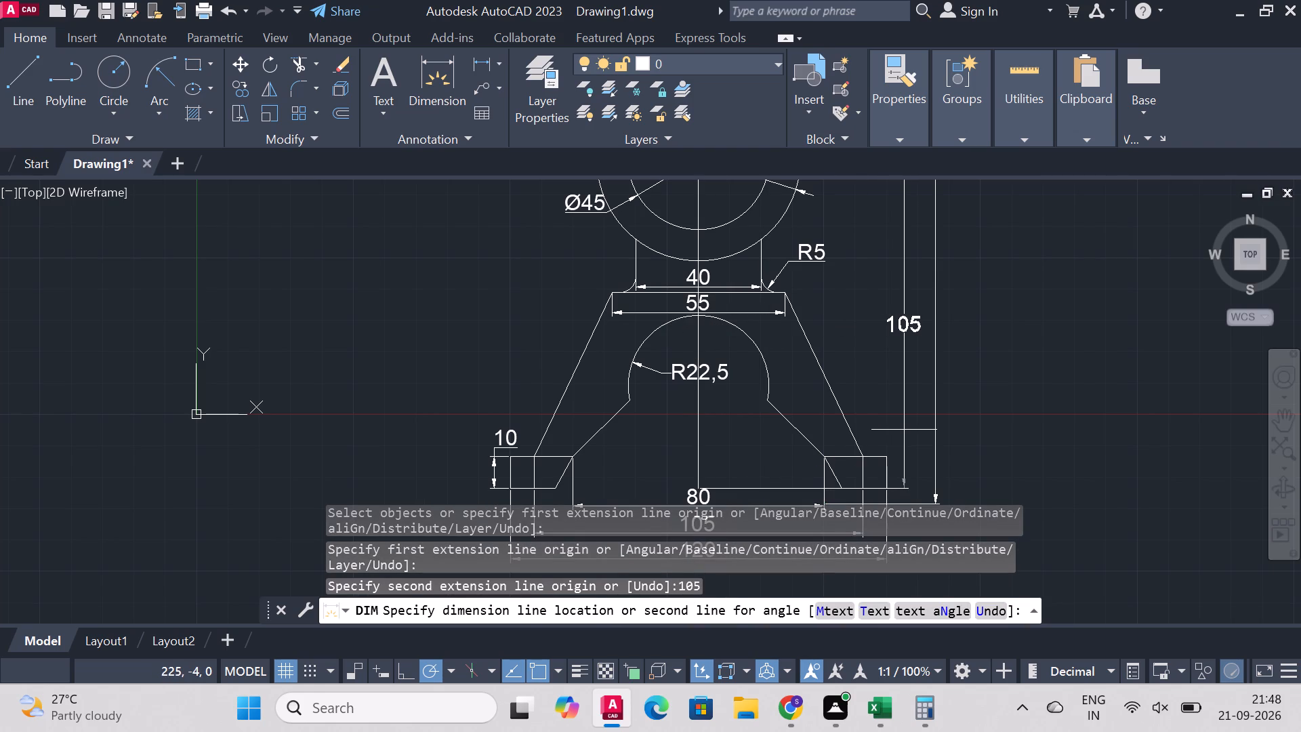
scroll(918, 430, "down", 1)
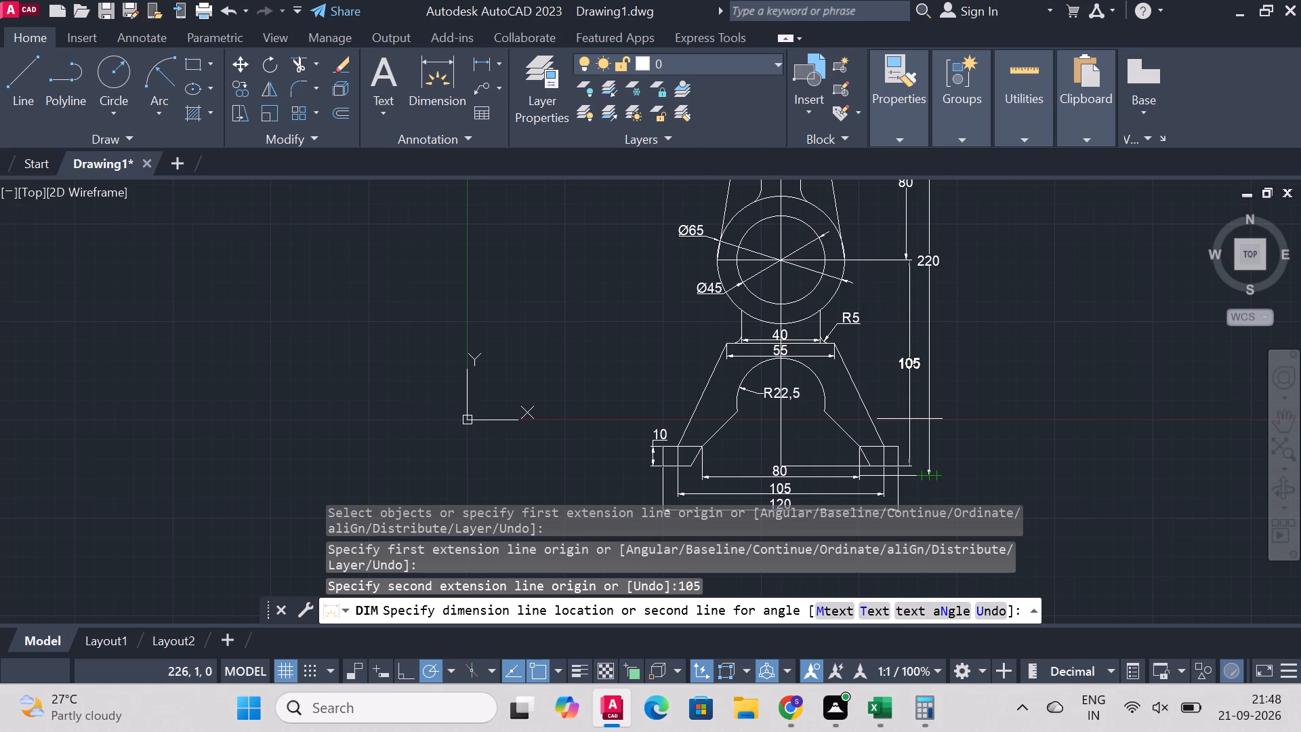
left_click(910, 419)
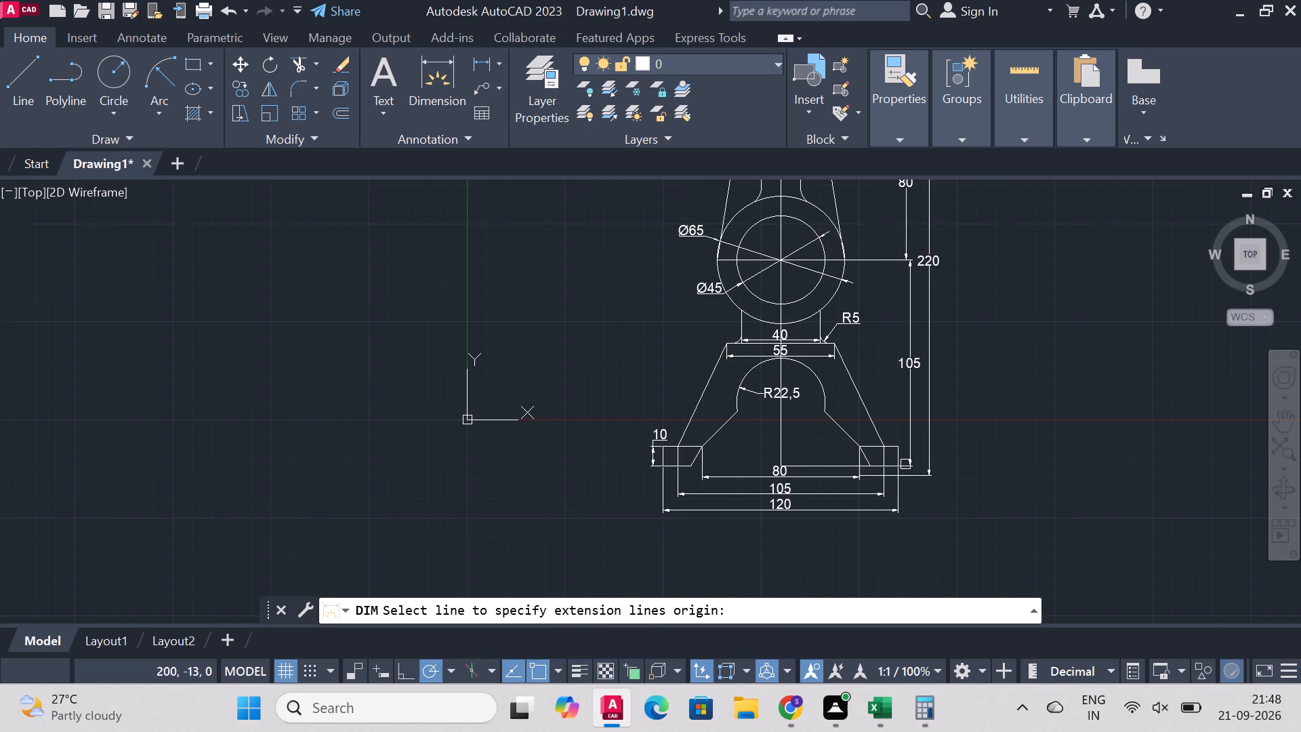
Add a vertical 32.5 dimension upward from the right foot's lower outer corner, placing its line beyond the left foot's 10 dimension.
scroll(946, 445, "up", 1)
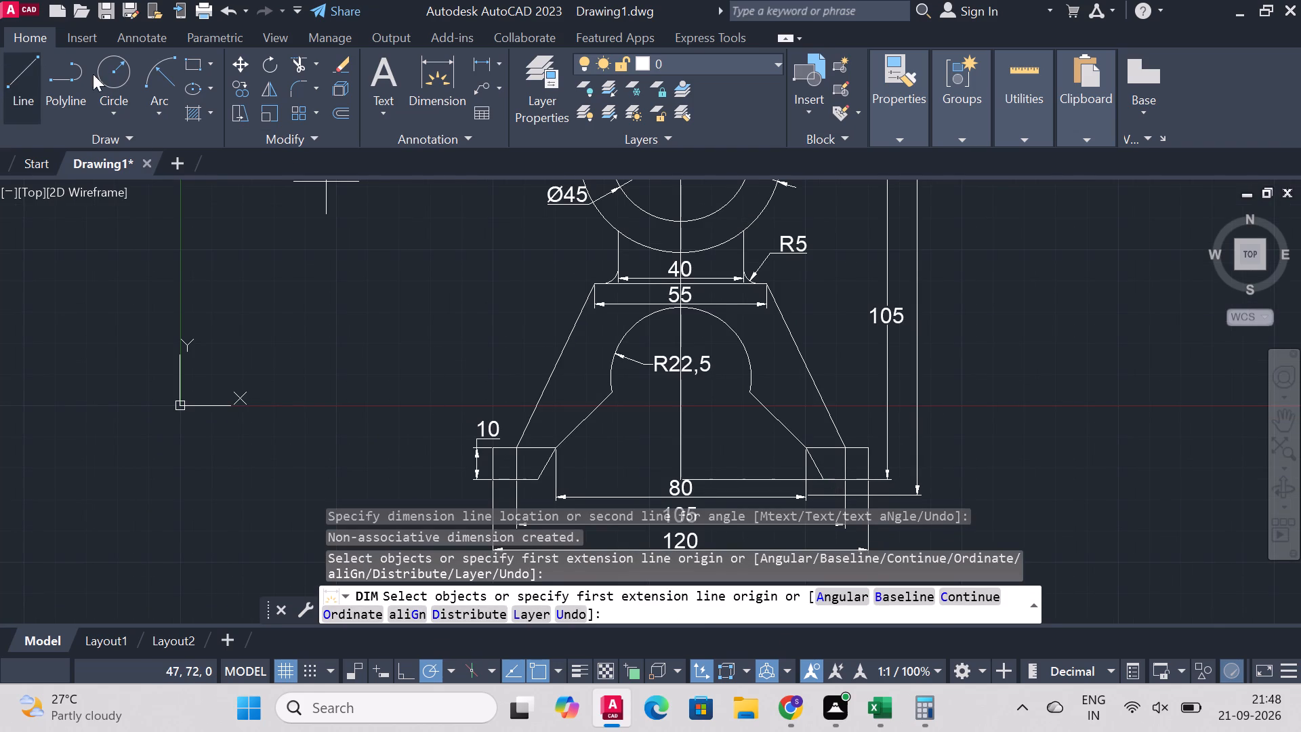
left_click(446, 80)
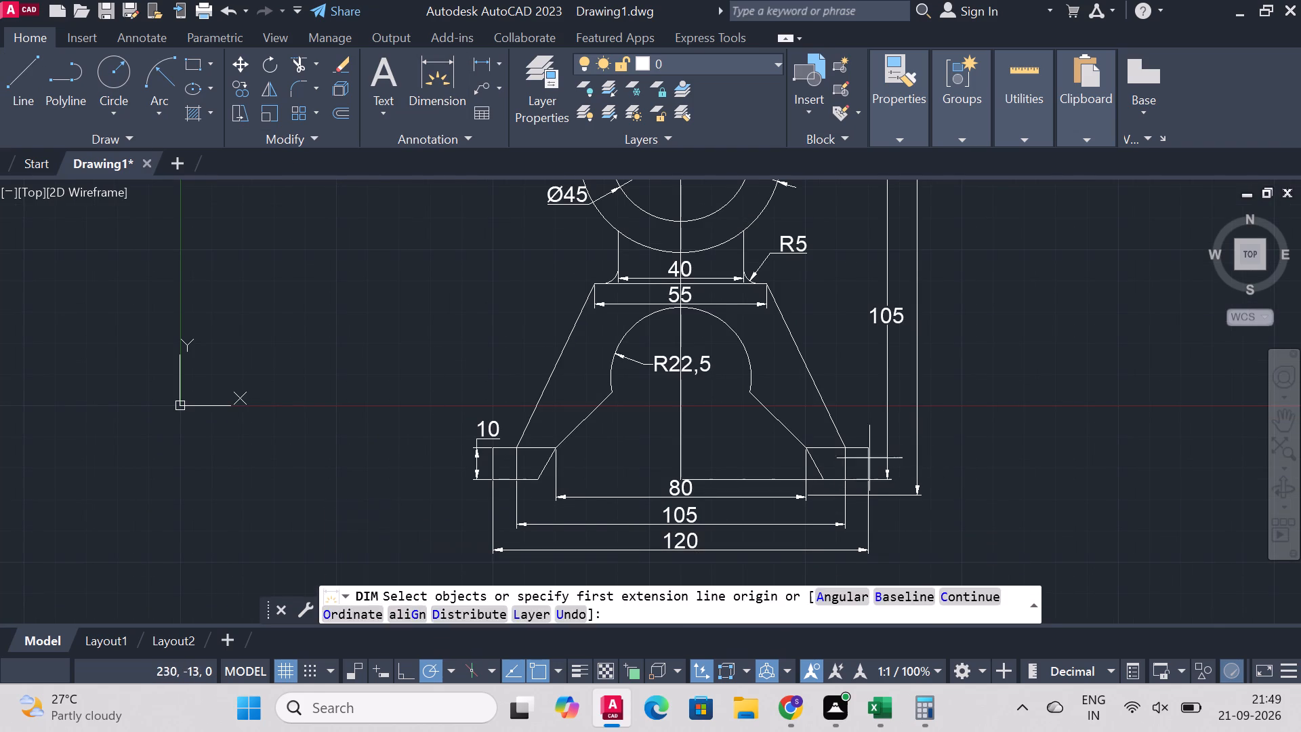
scroll(871, 481, "up", 2)
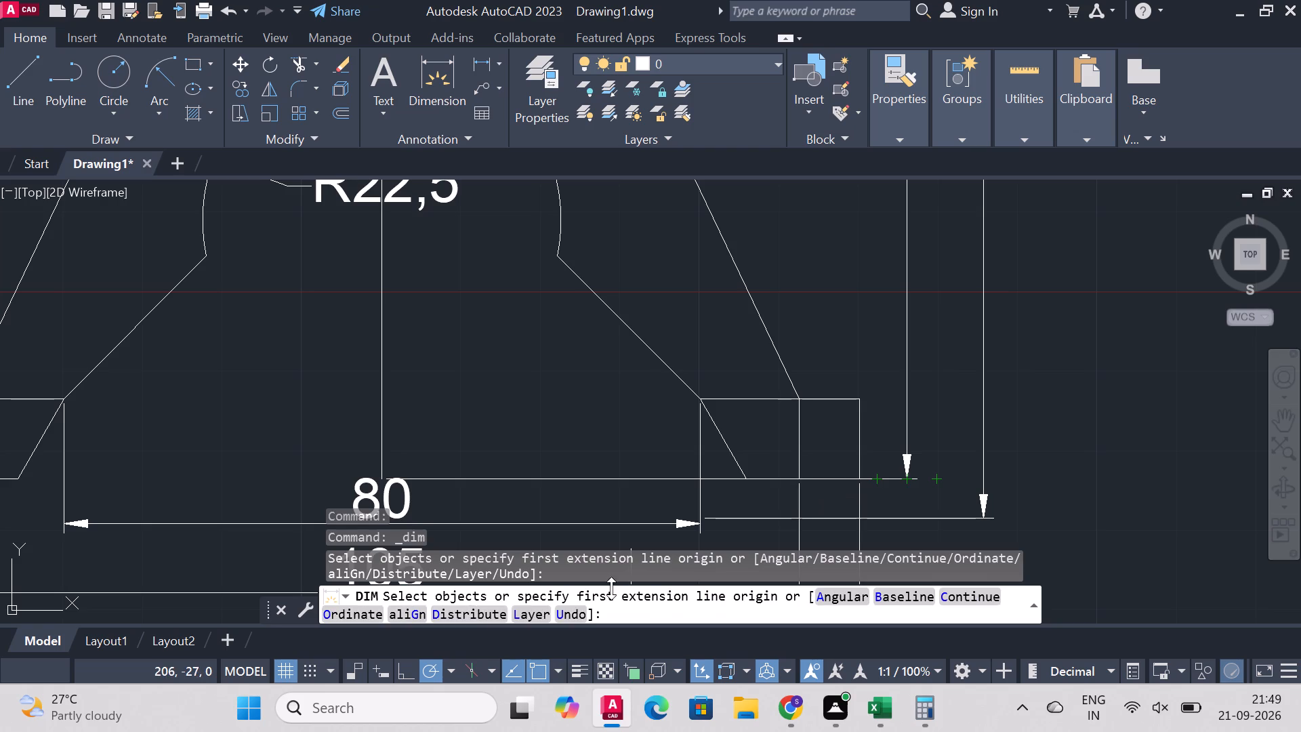
scroll(865, 394, "down", 2)
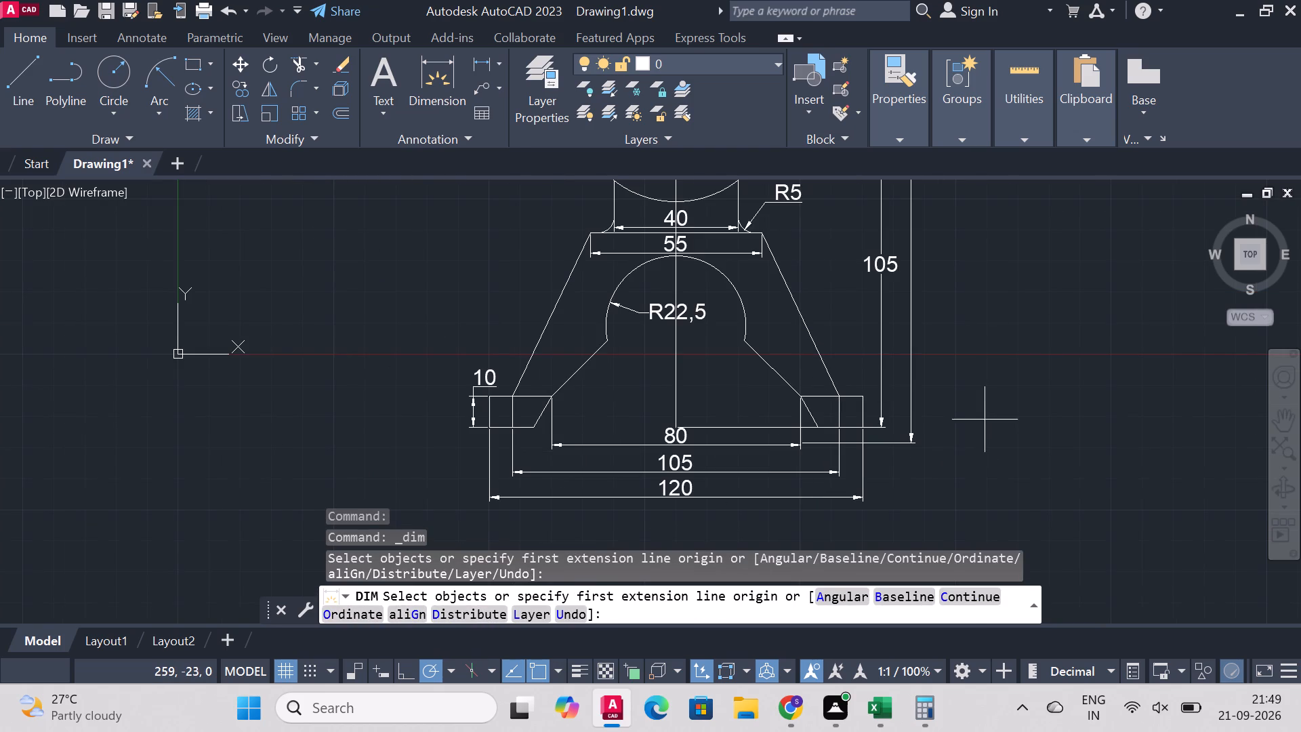
scroll(985, 417, "up", 2)
scroll(968, 432, "down", 2)
scroll(968, 432, "up", 1)
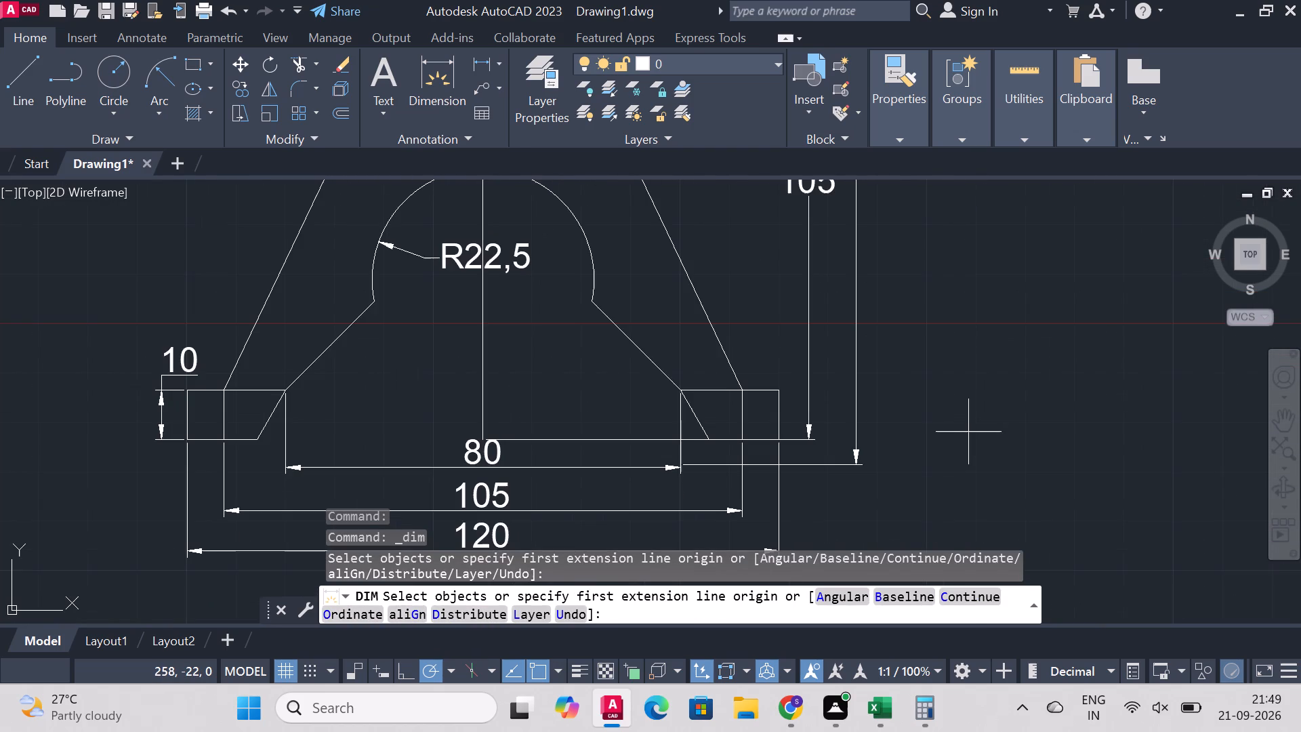
left_click(779, 436)
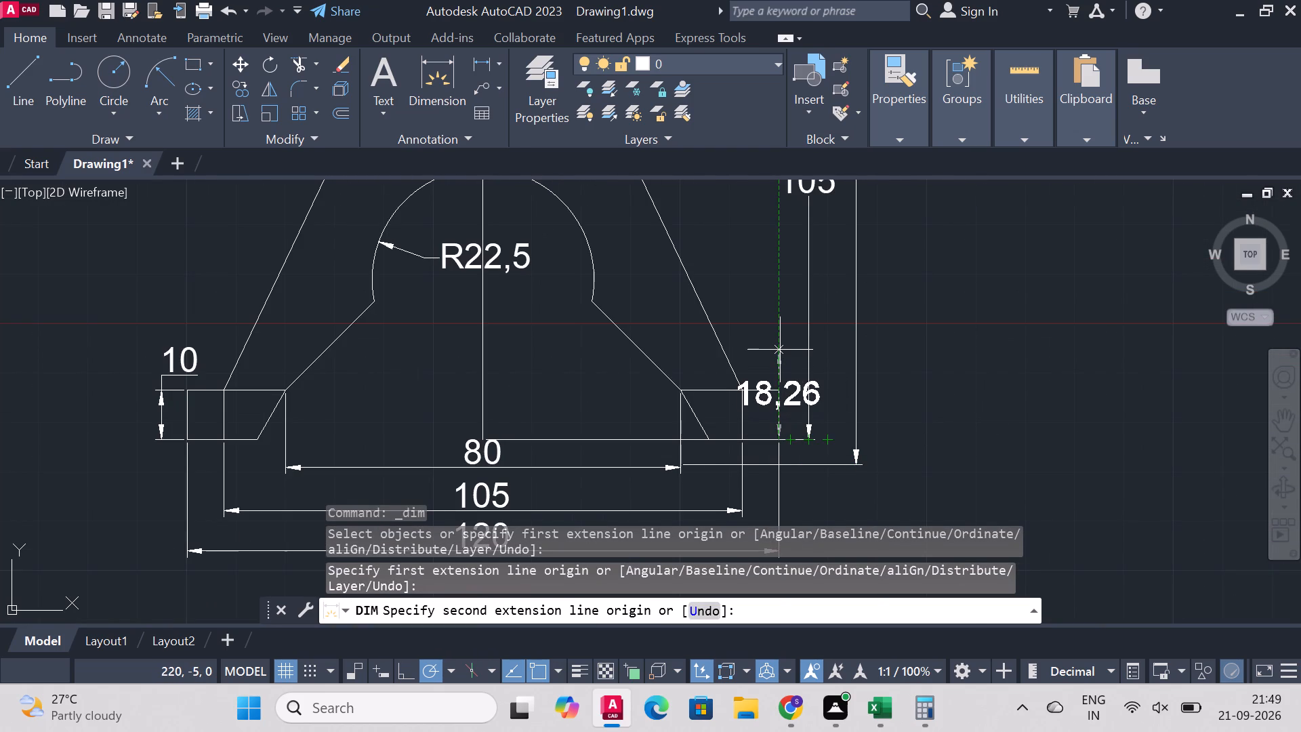
type("32")
type(".5")
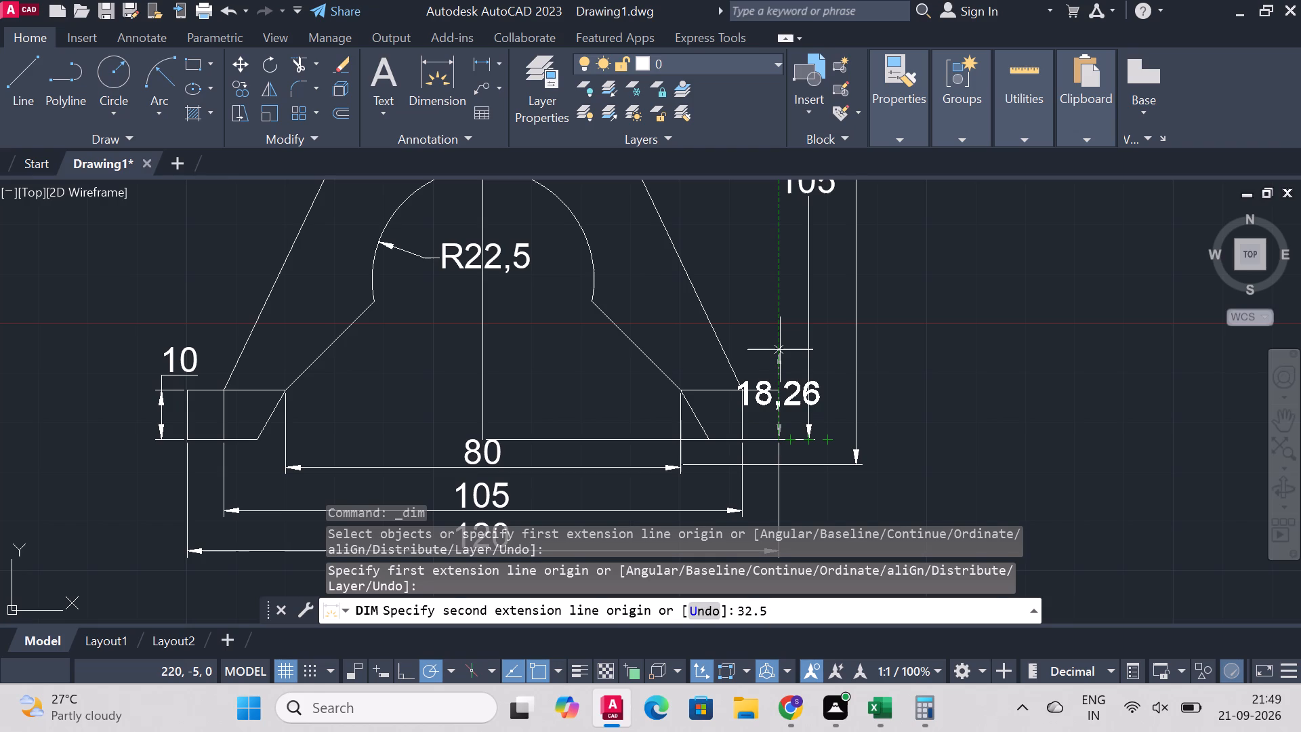
key("Return")
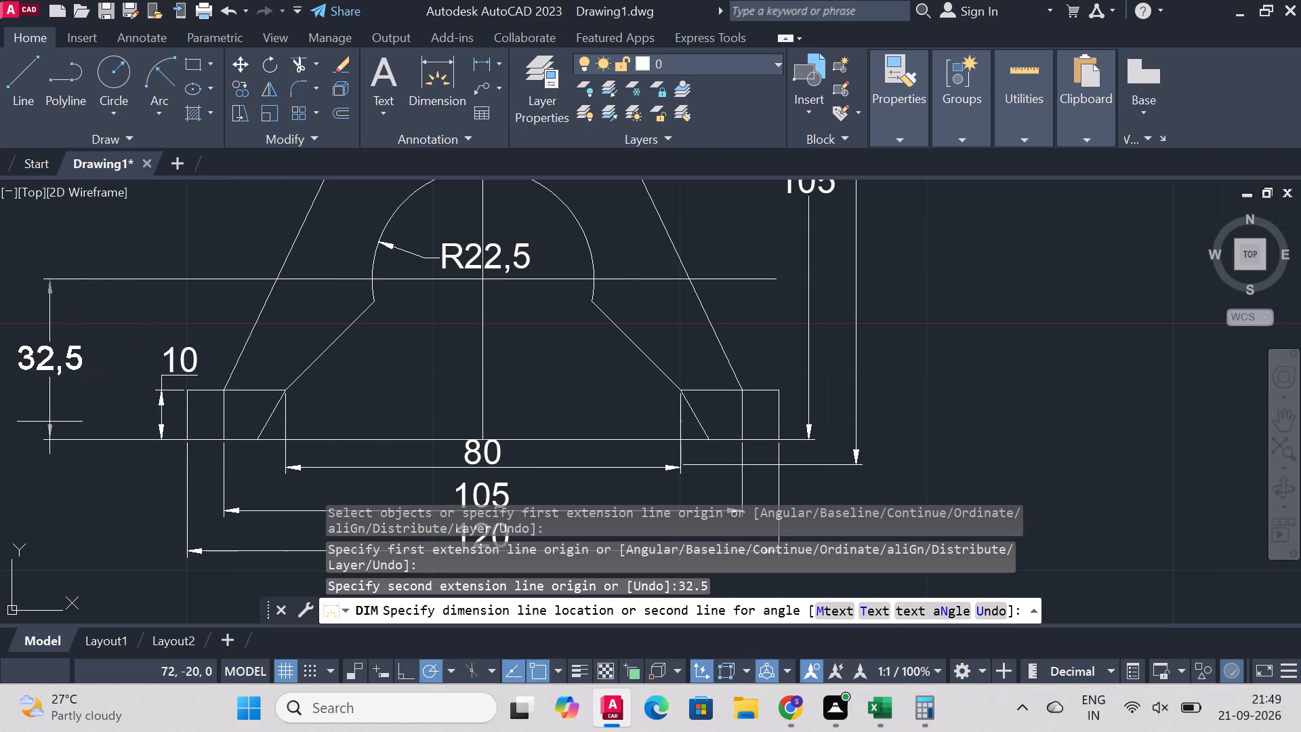
scroll(62, 420, "down", 2)
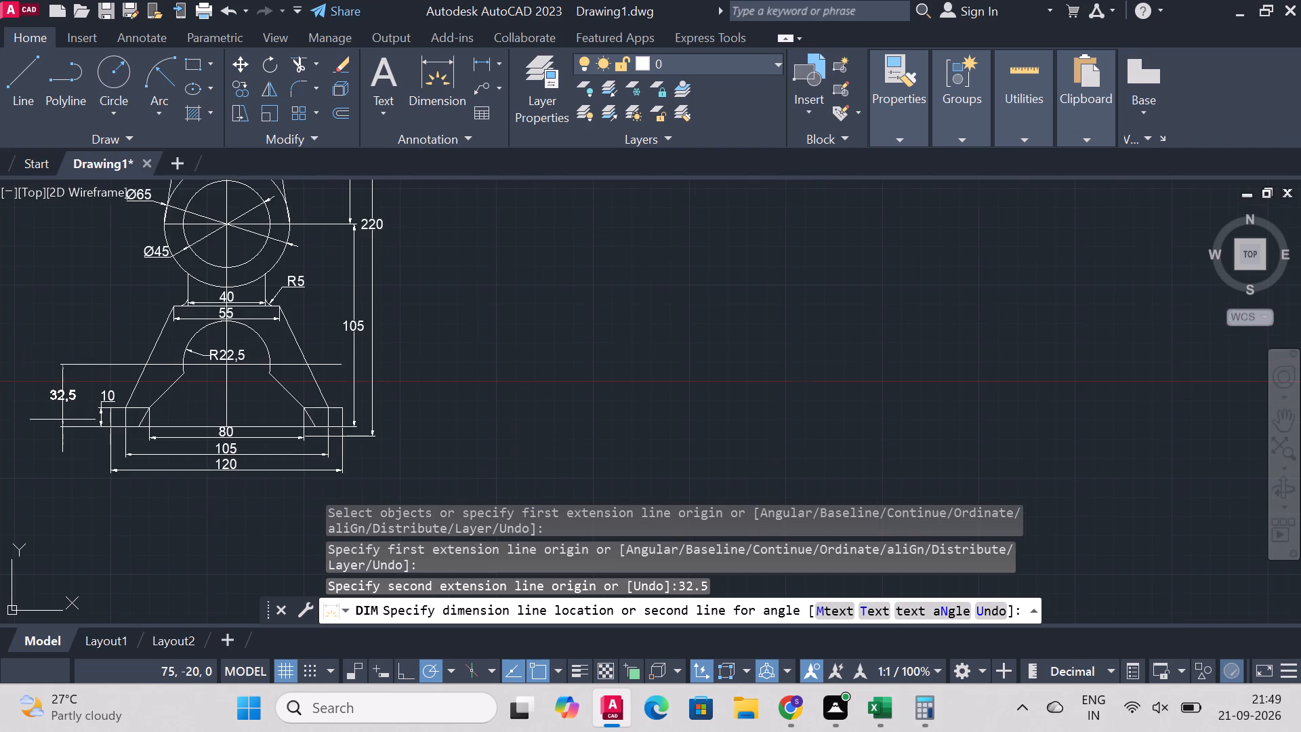
scroll(62, 420, "down", 2)
scroll(61, 420, "up", 3)
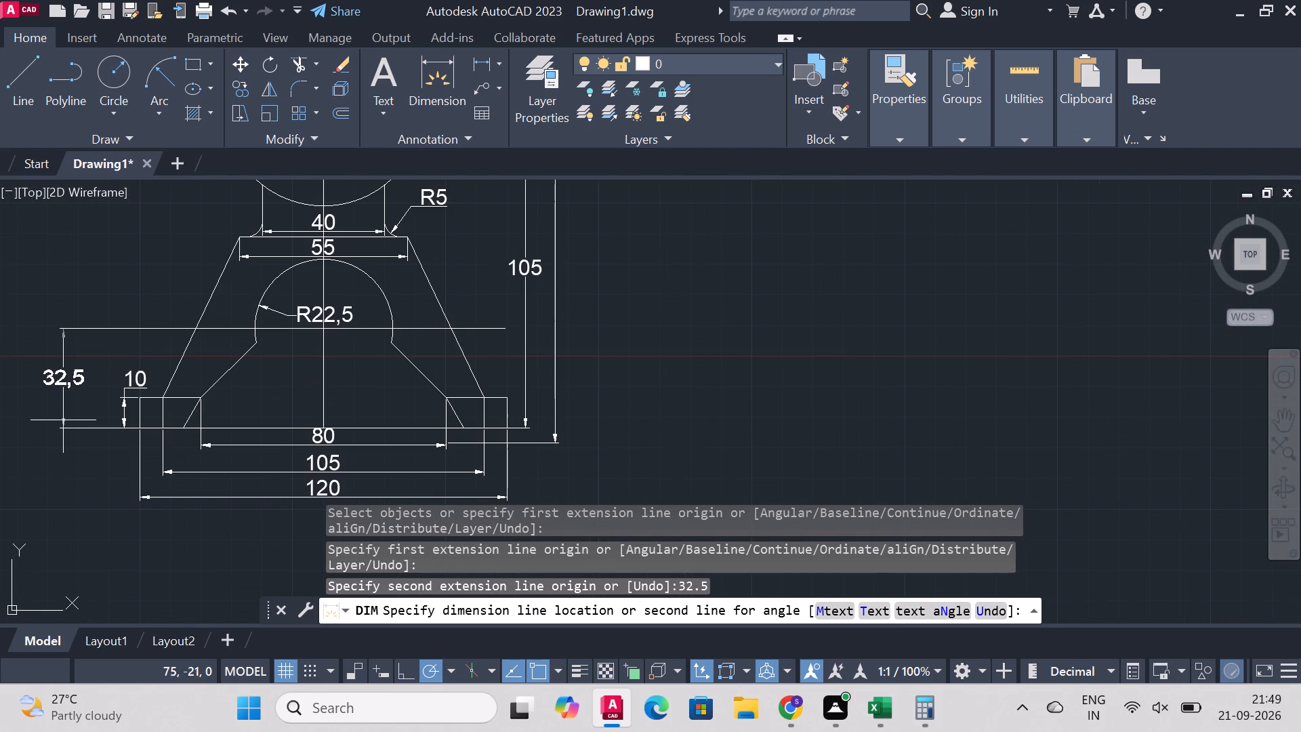
left_click(85, 417)
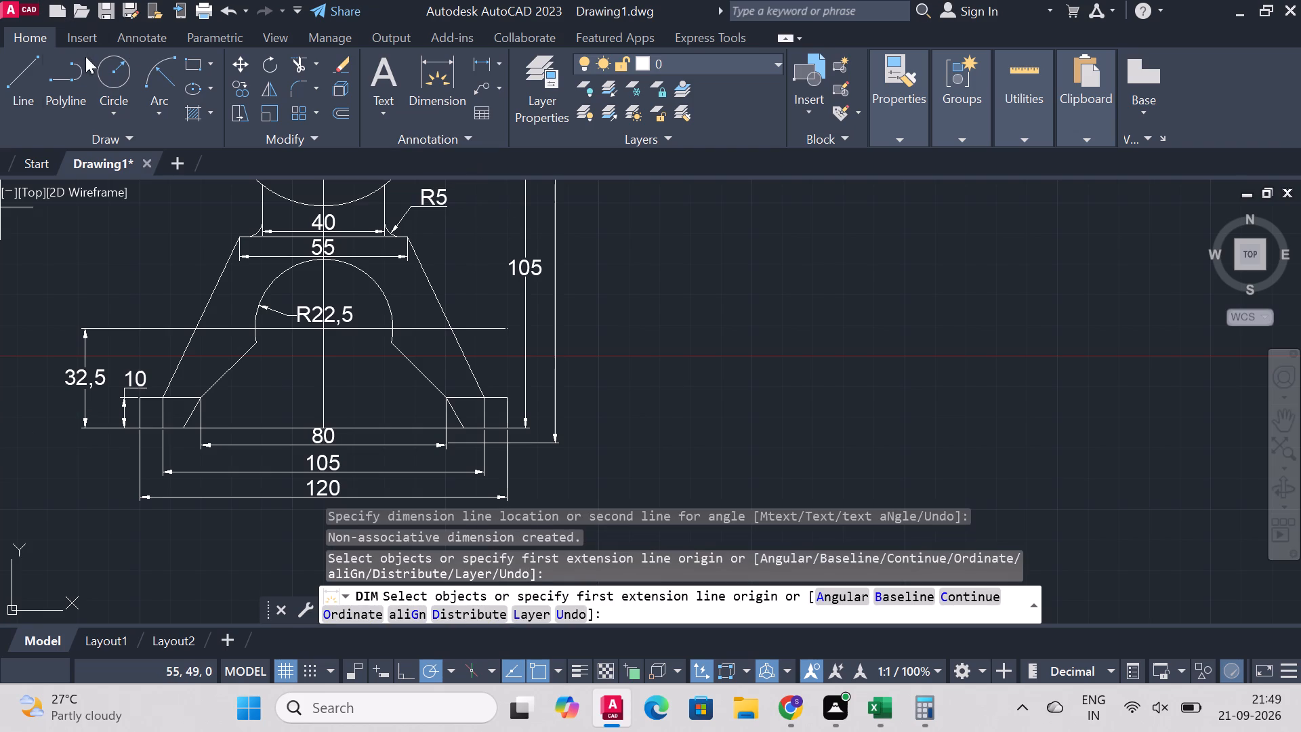
Add a vertical 62.5 dimension upward from the left foot's bottom edge at its inner vertical line, placed outside the 32.5 dimension.
left_click(415, 77)
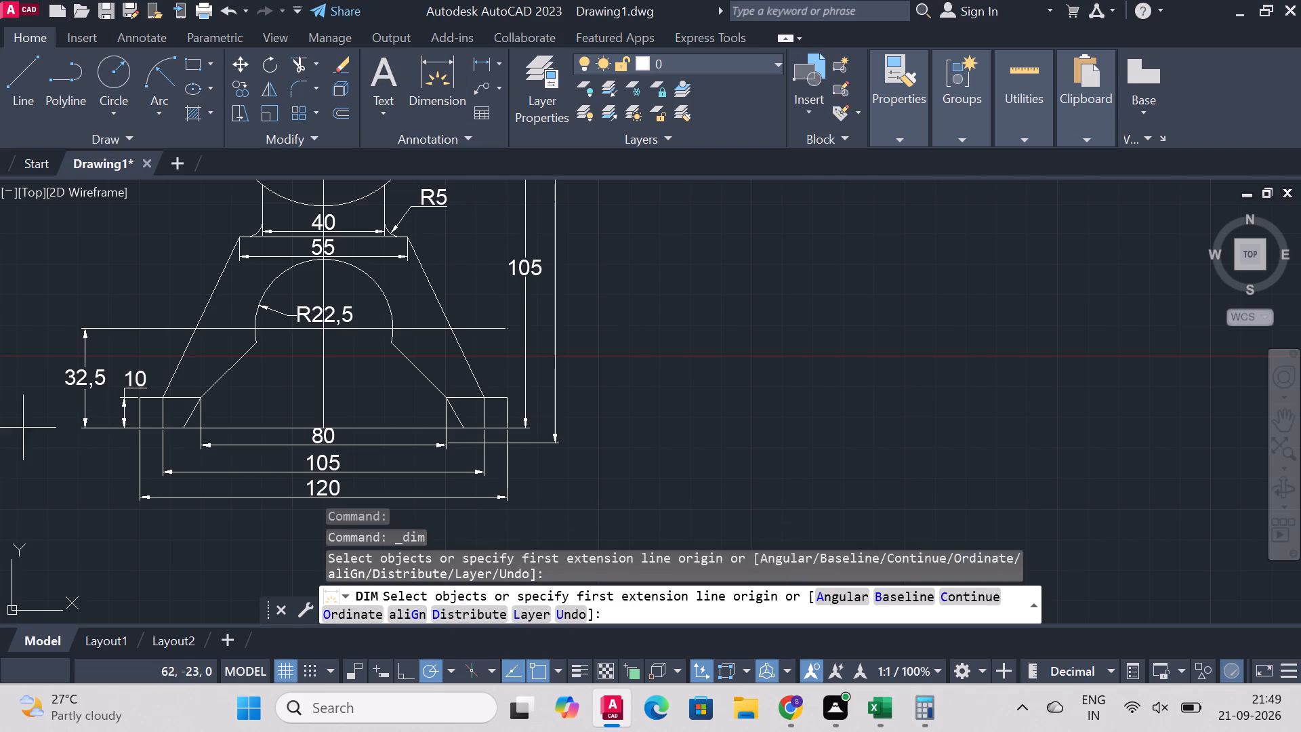
left_click(167, 424)
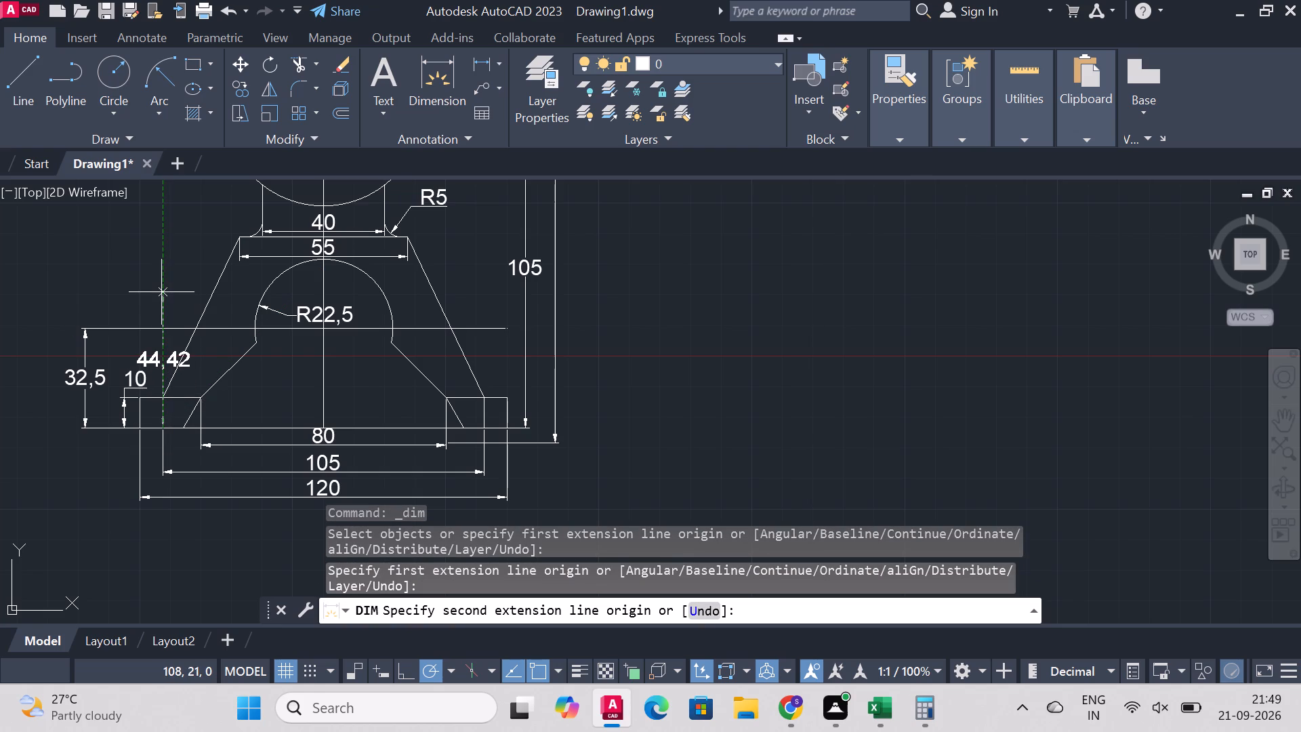
type("62.5")
key("Return")
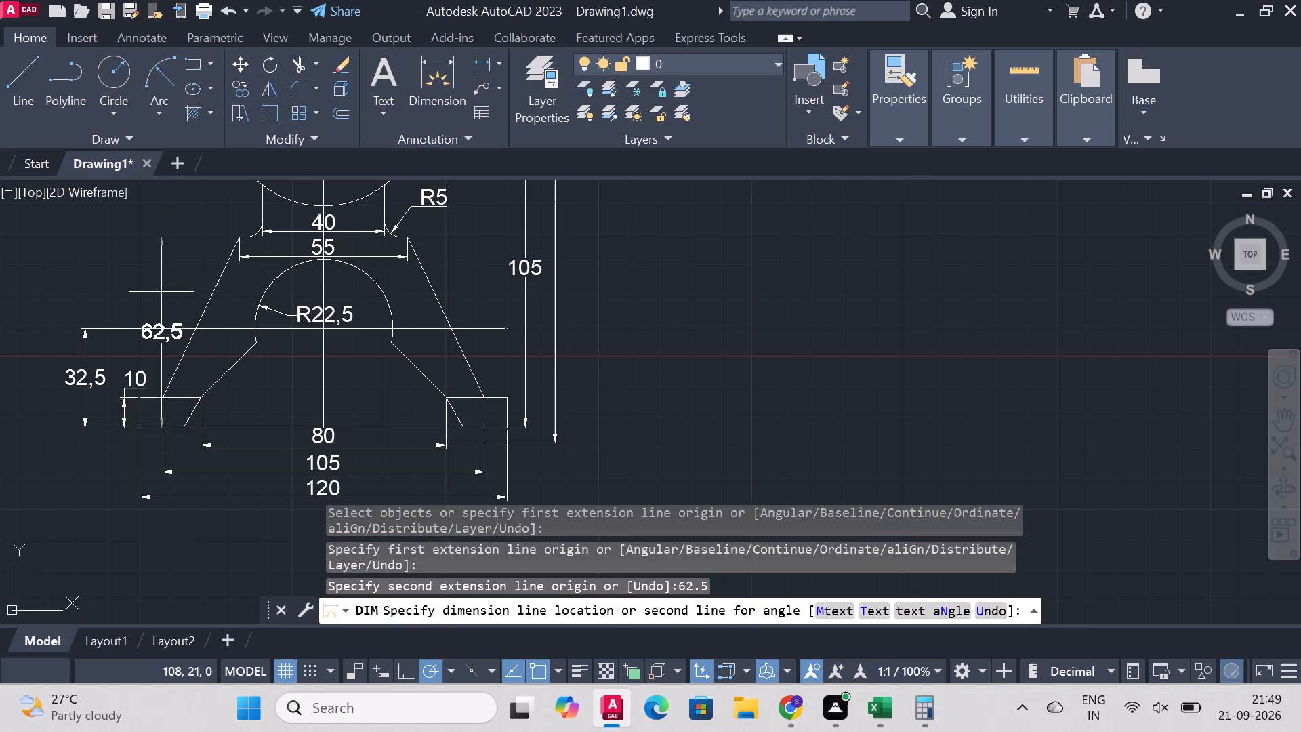
left_click(41, 298)
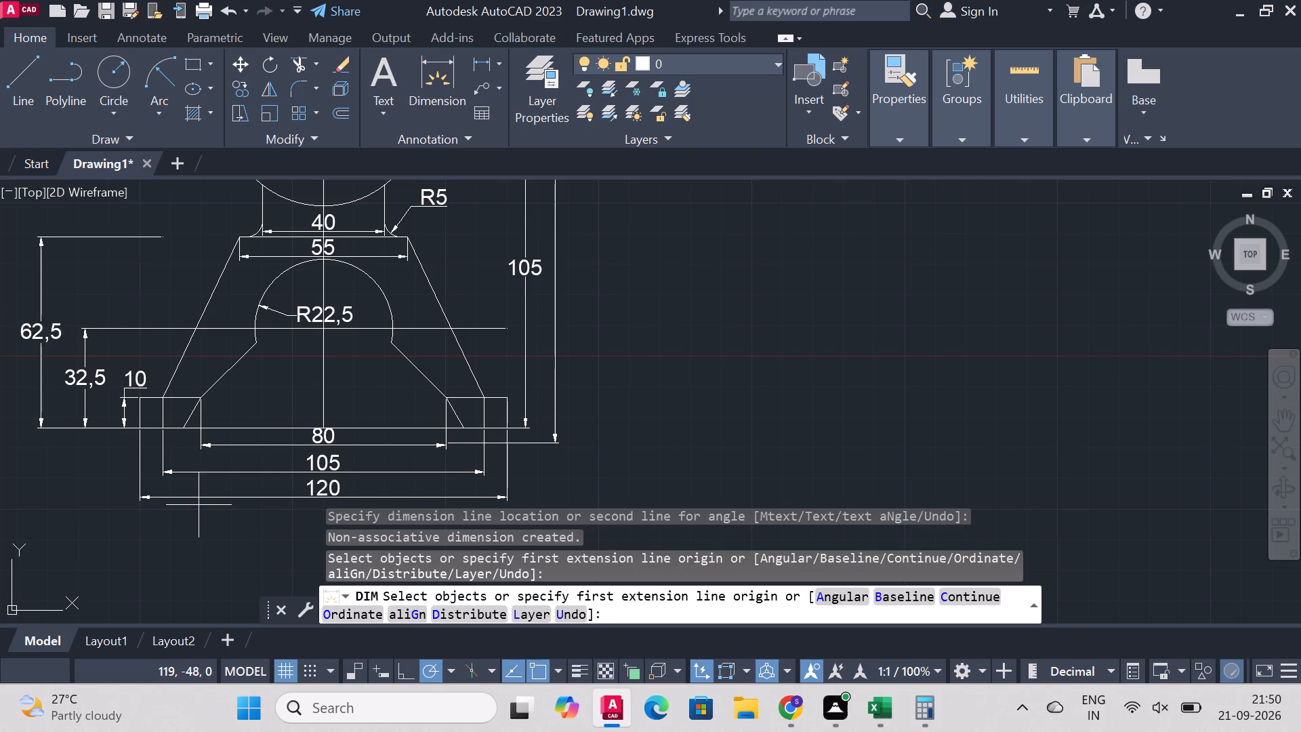
Look over the dimensions of the whole part, from the top block to the feet, and end the Dimension command.
scroll(387, 278, "down", 5)
scroll(402, 232, "up", 2)
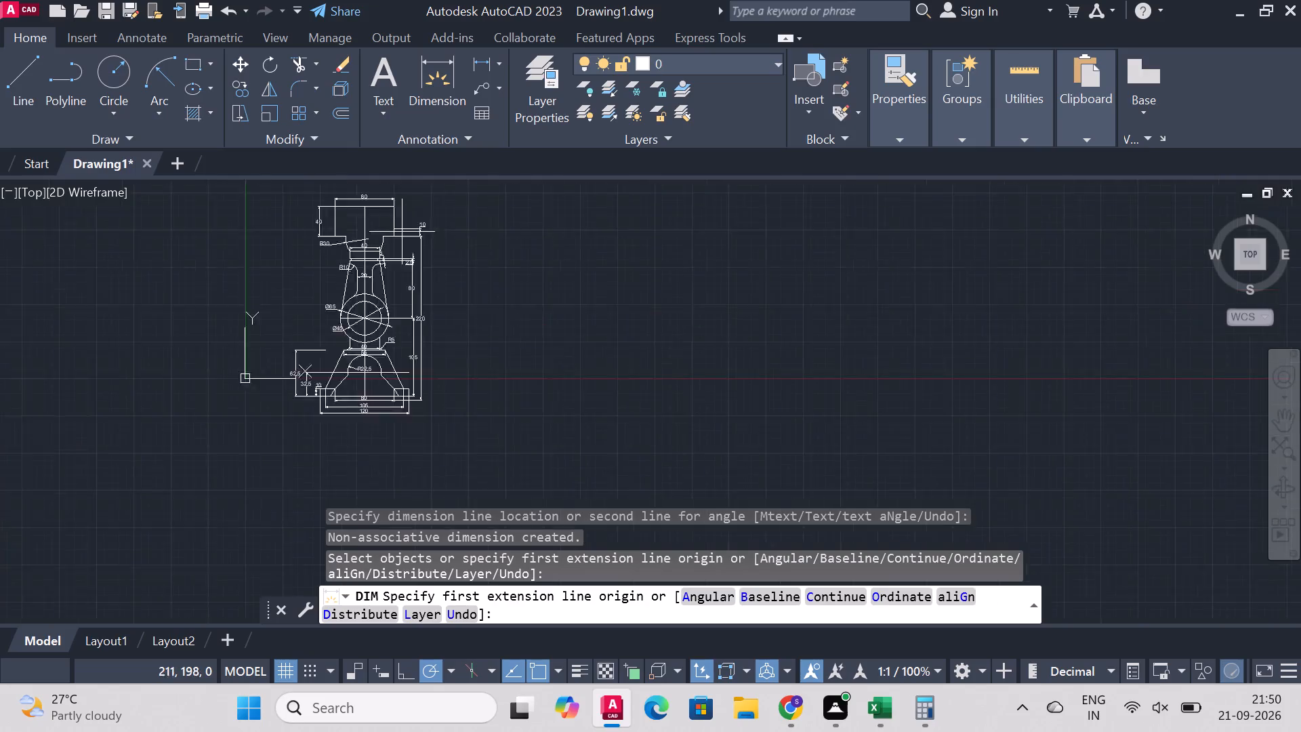
scroll(397, 226, "up", 3)
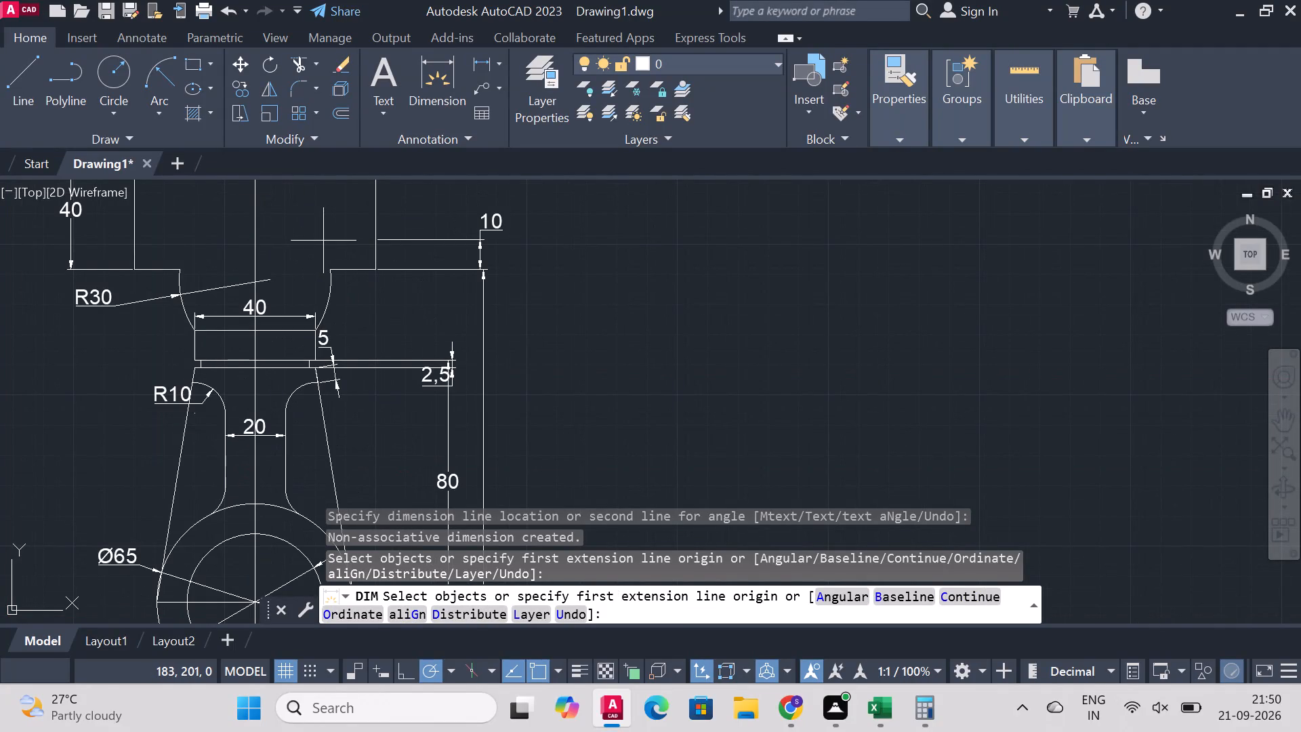
scroll(326, 306, "down", 4)
scroll(325, 355, "up", 1)
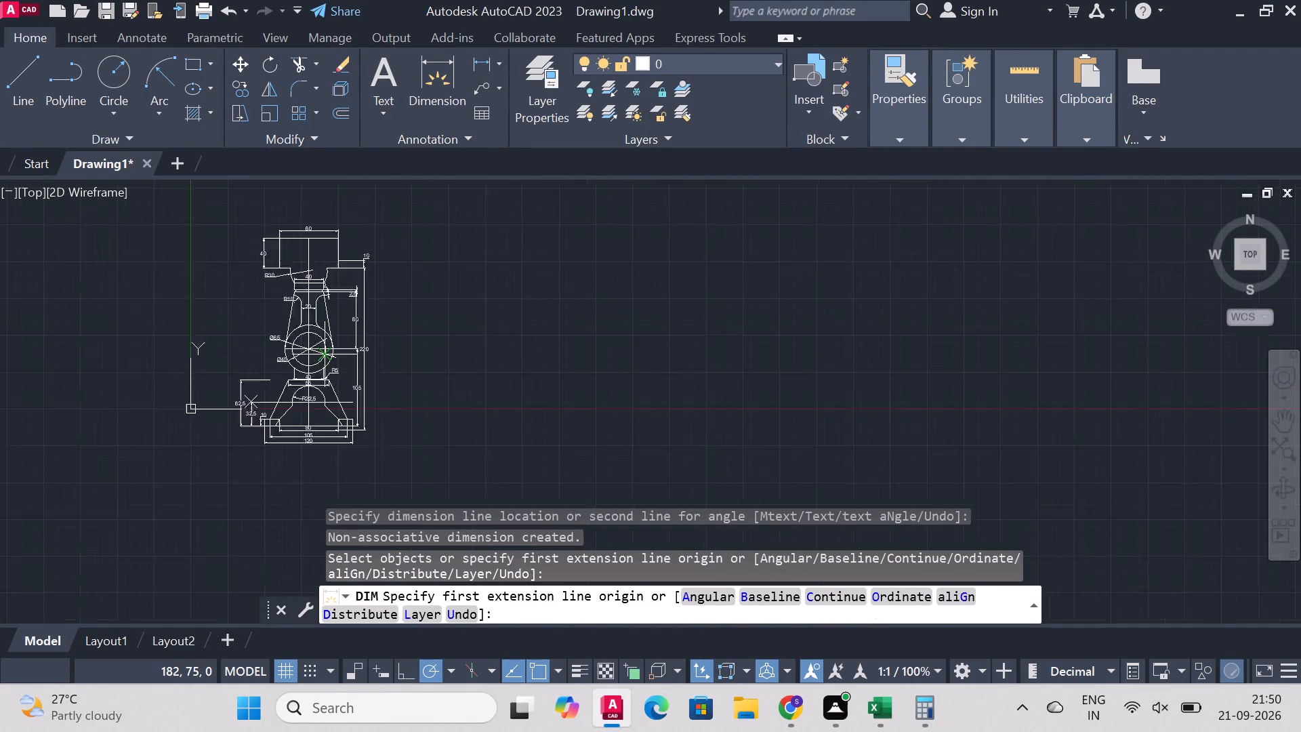
scroll(325, 356, "up", 1)
scroll(282, 391, "down", 1)
right_click(628, 341)
left_click(701, 282)
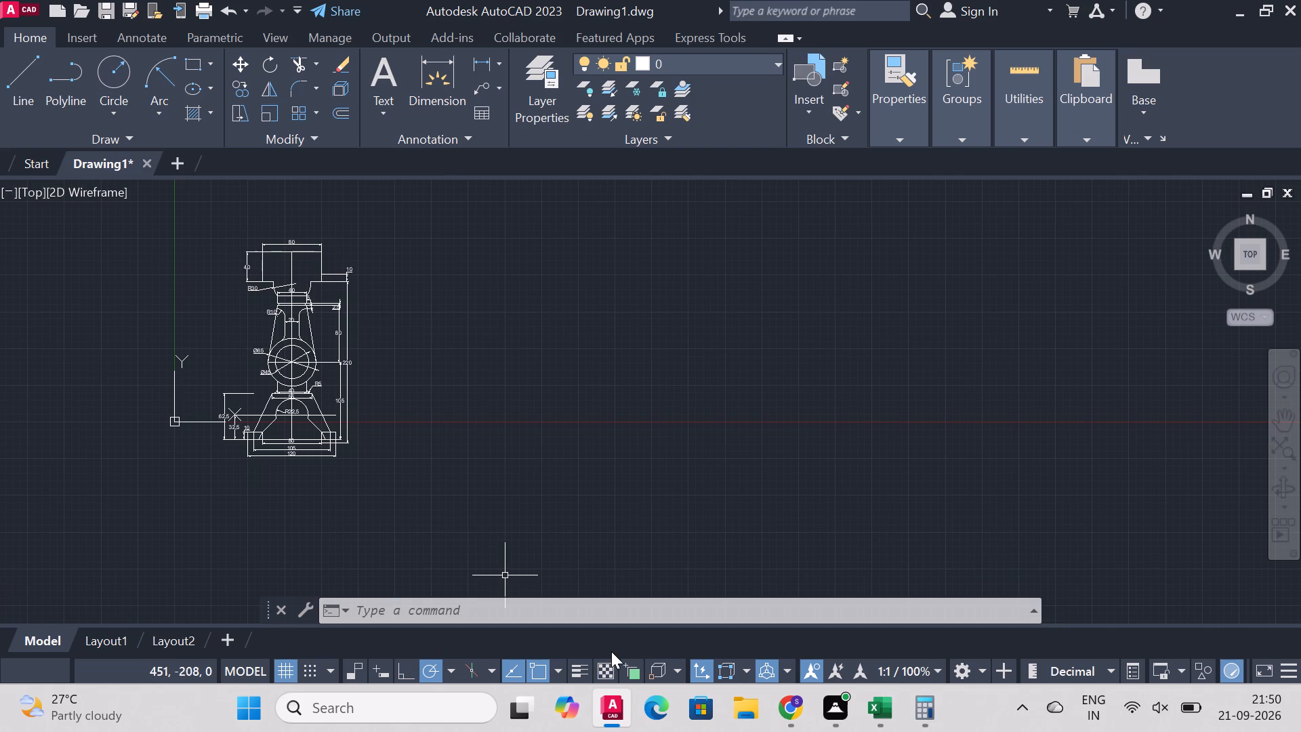
Turn off command logging with LOGFILEOFF.
left_click(557, 603)
type("lo")
type("gf")
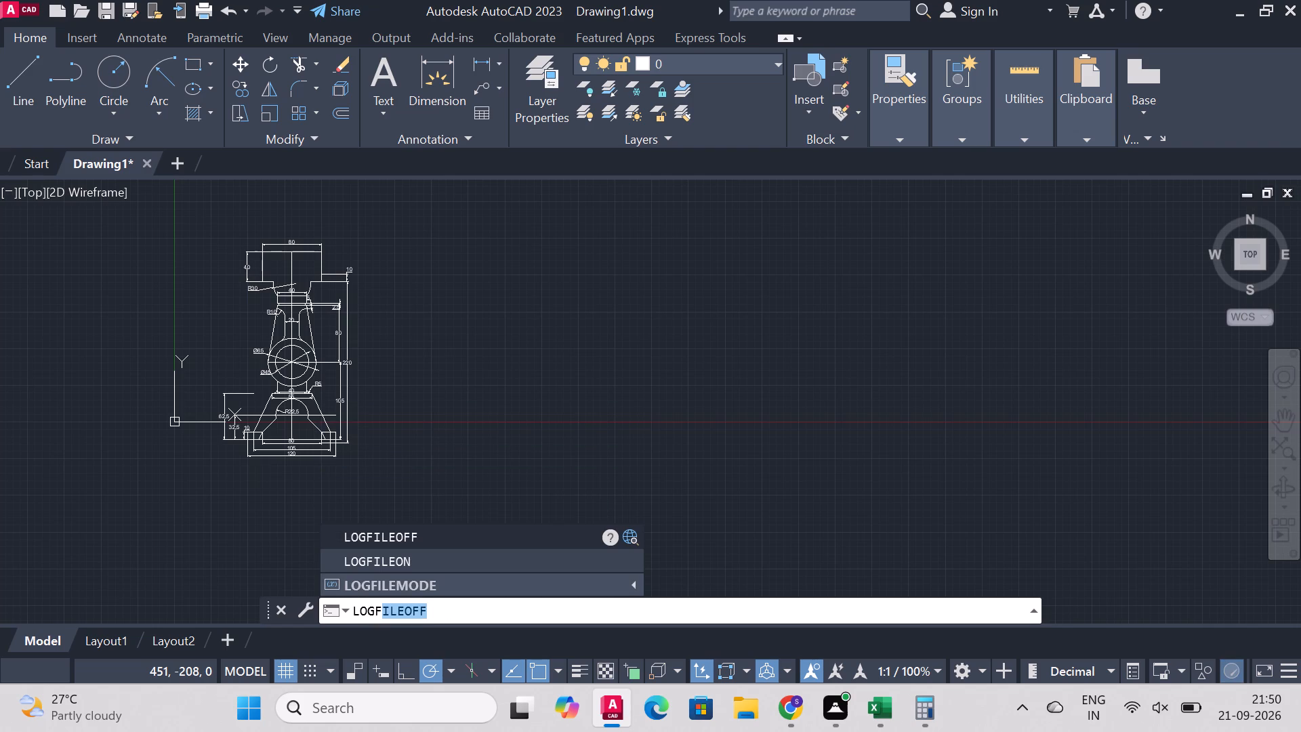
key("Return")
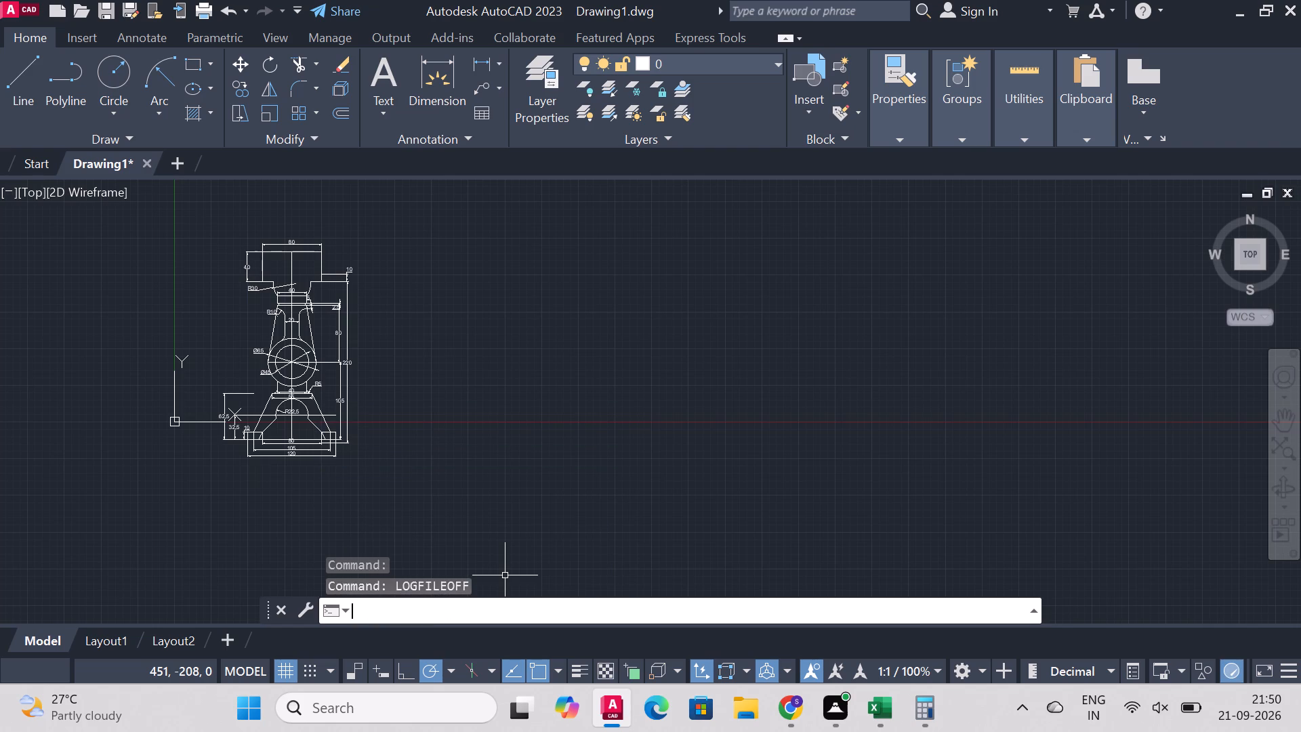
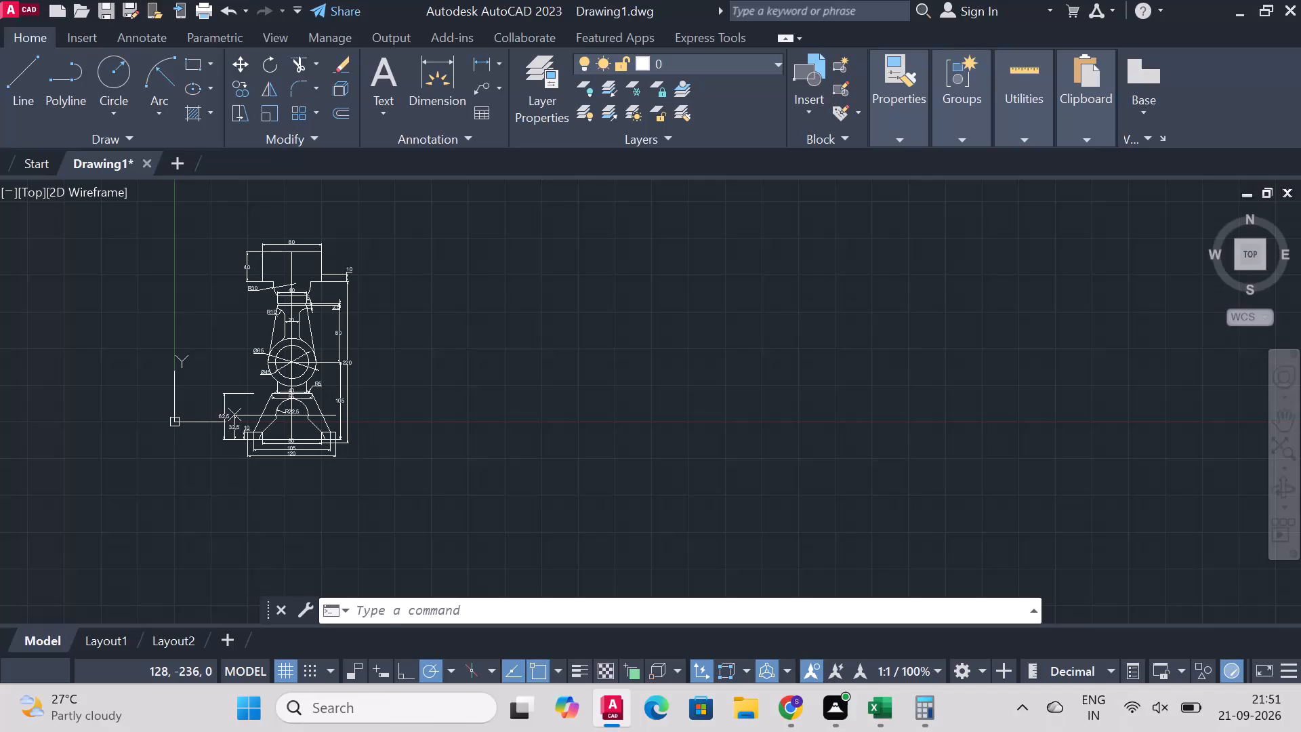
Save the drawing to the Desktop as "symmetrical mechanical support bracket" in AutoCAD 2018 Drawing (*.dwg) format.
left_click(356, 289)
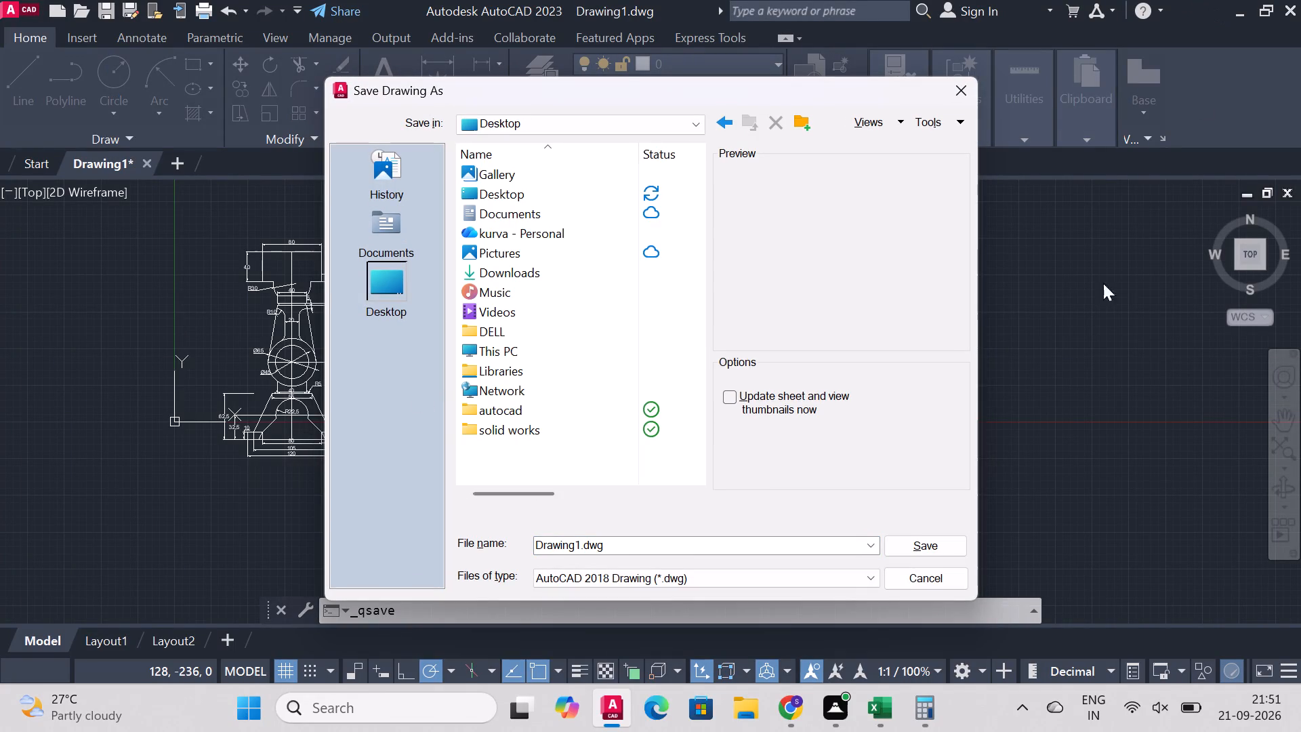
left_click_drag(660, 545, 110, 642)
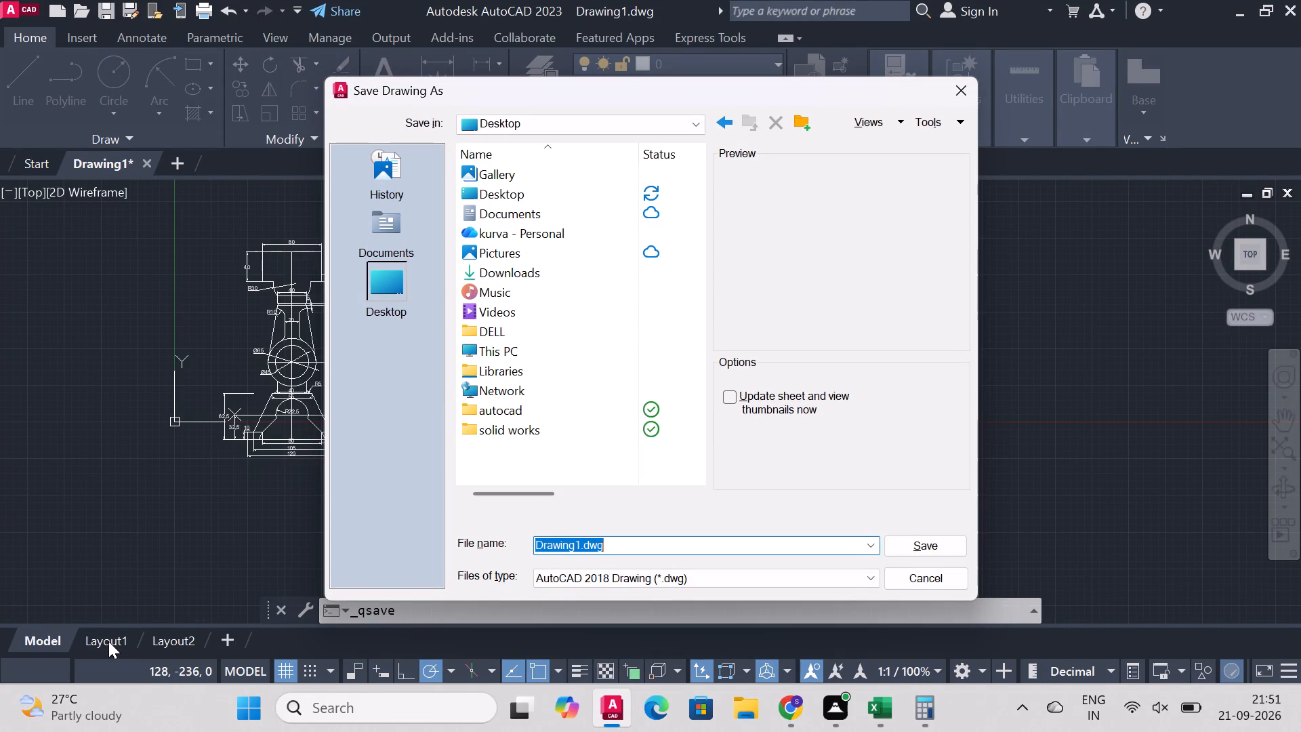
key("ctrl+v")
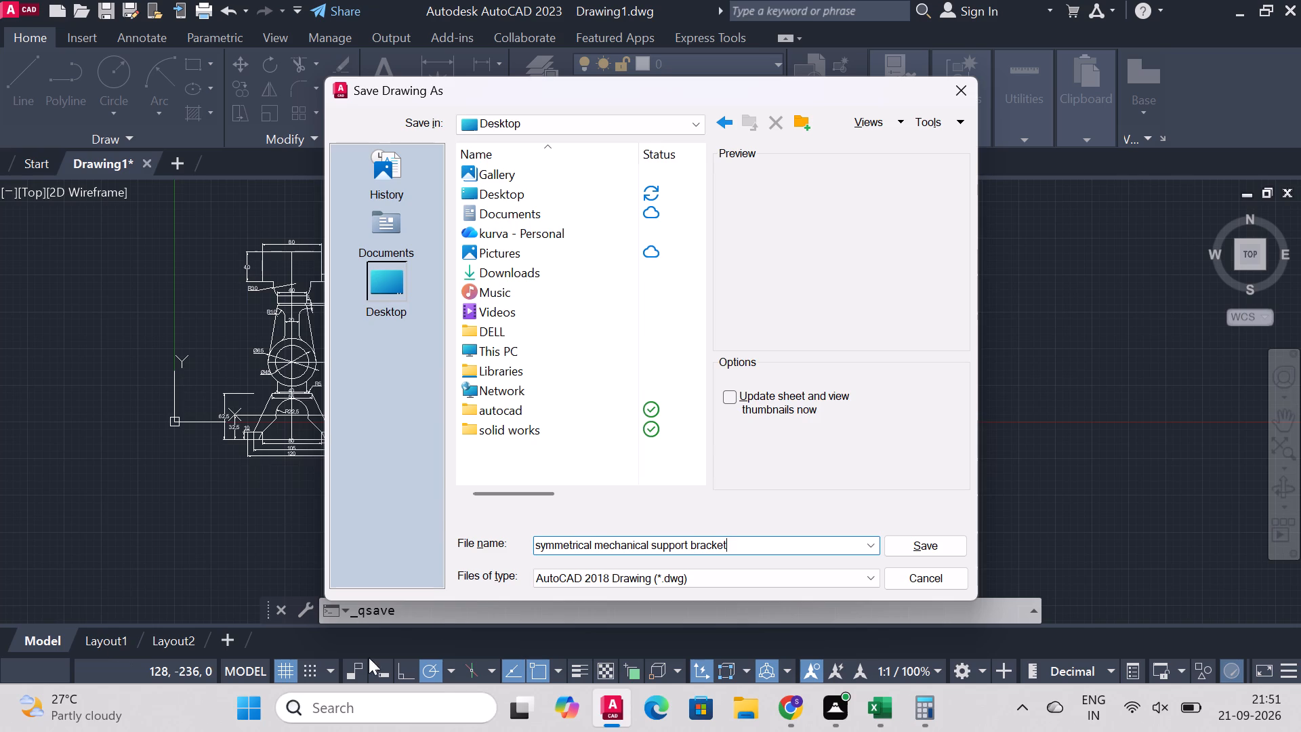
left_click(907, 548)
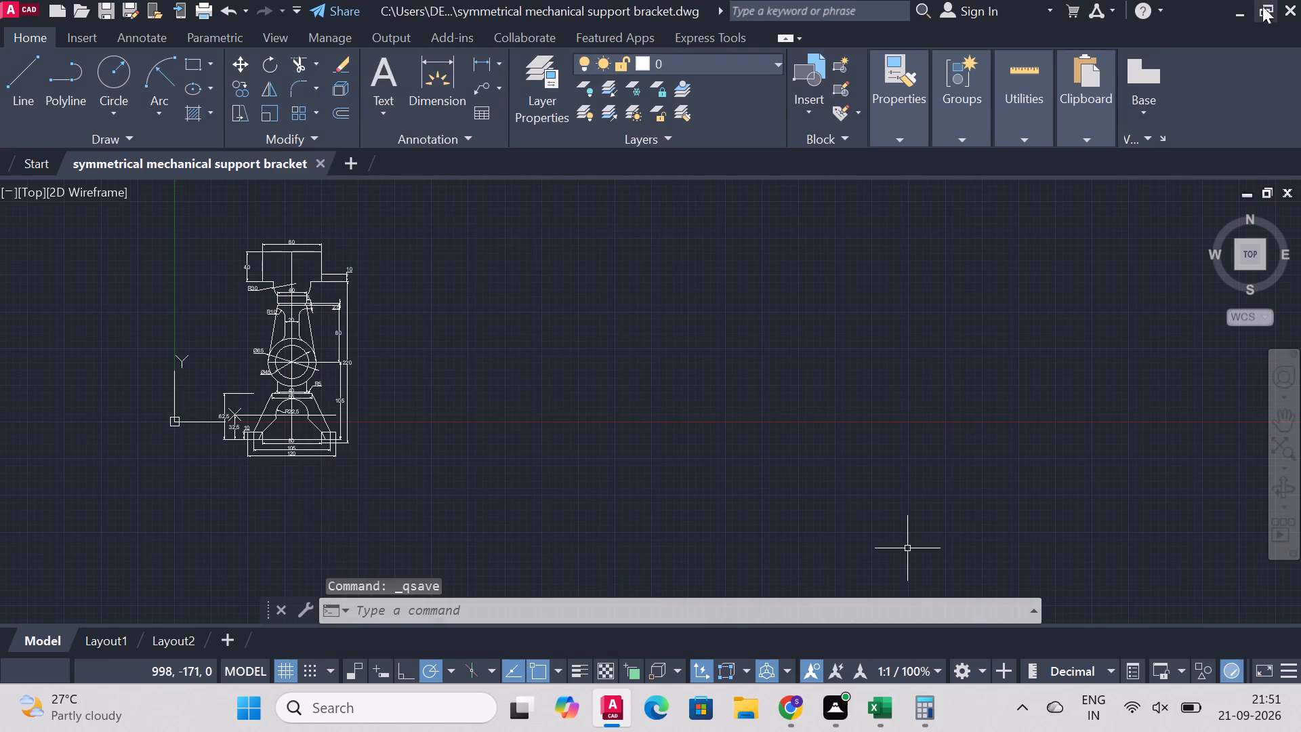
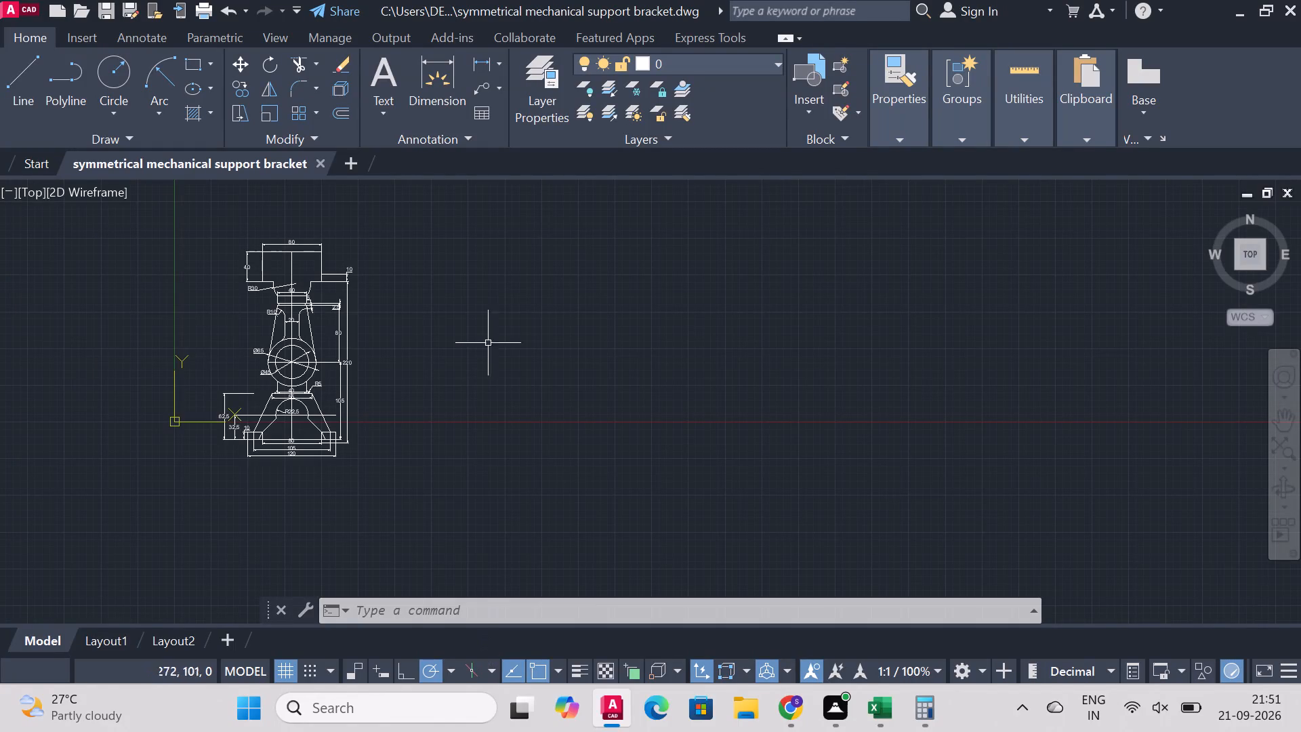
Set up a plot with DWG To PDF.pc3, a window area enclosing the whole dimensioned bracket, and landscape orientation.
type("plot")
key("Return")
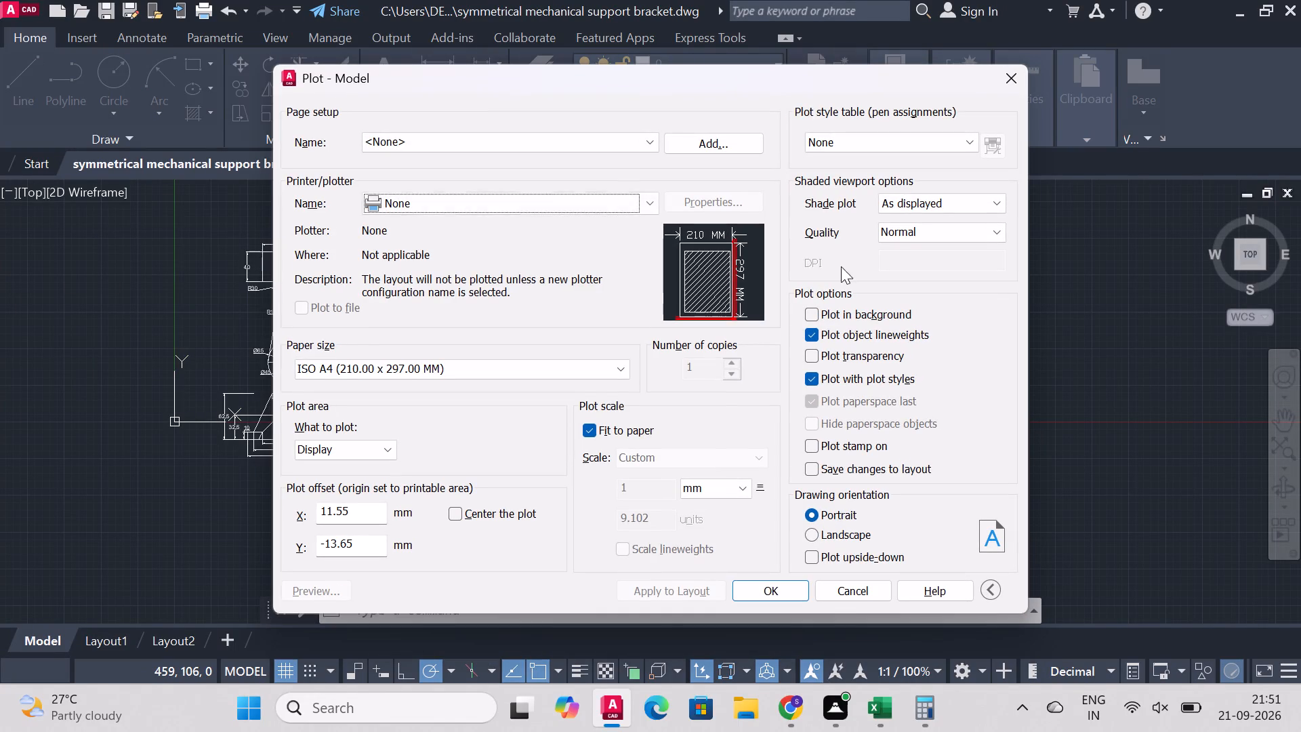
left_click(431, 205)
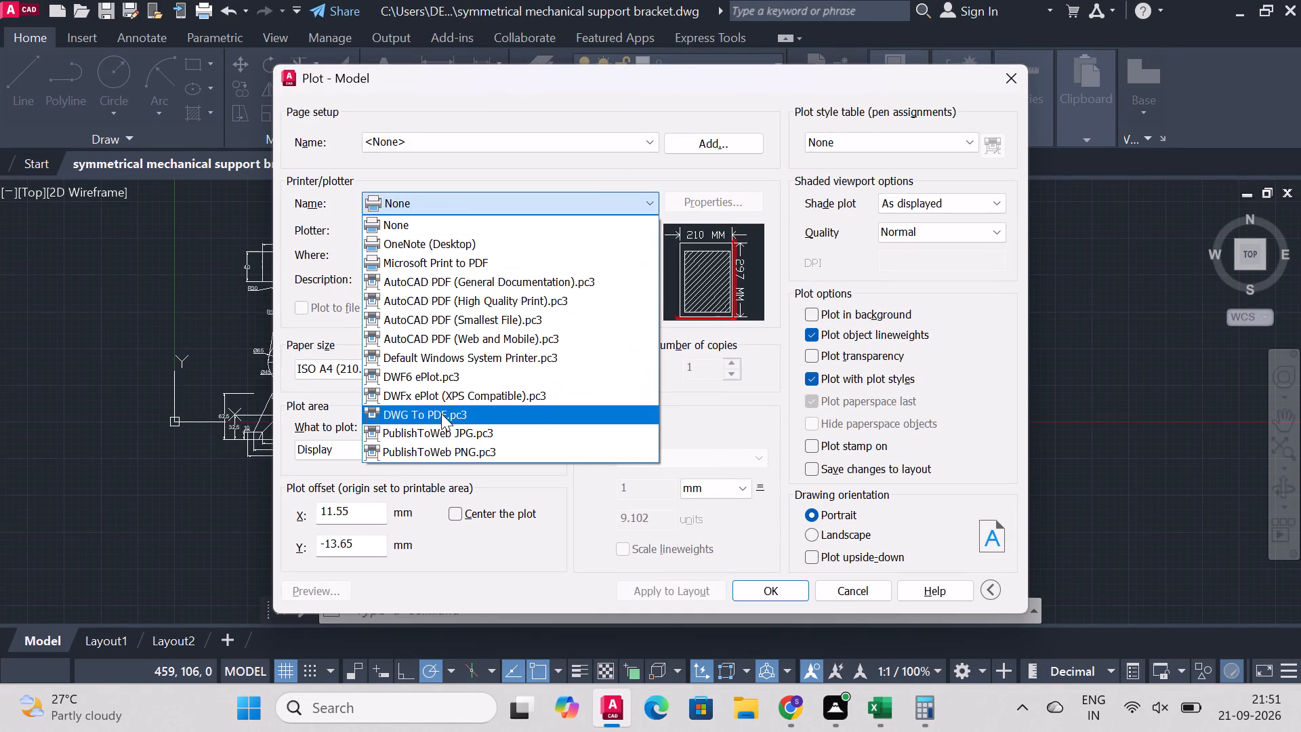
left_click(441, 413)
left_click(331, 455)
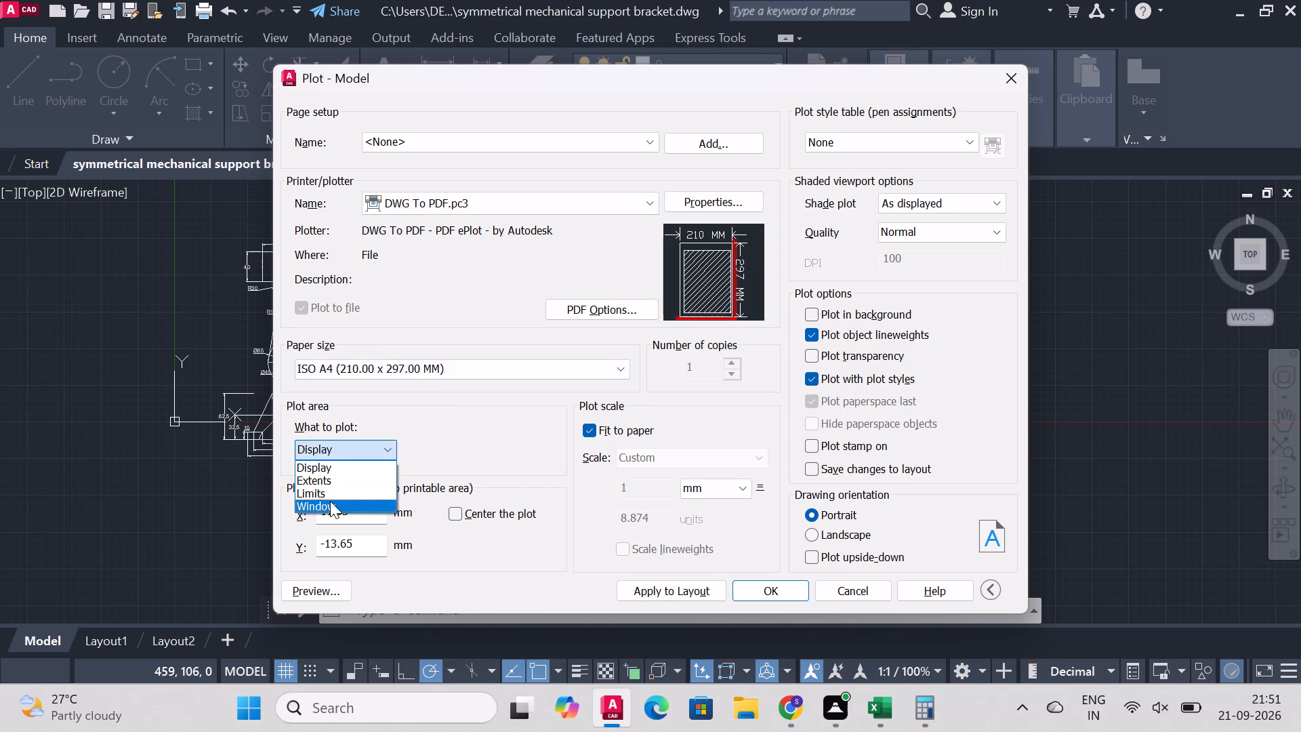
left_click(330, 501)
left_click(188, 234)
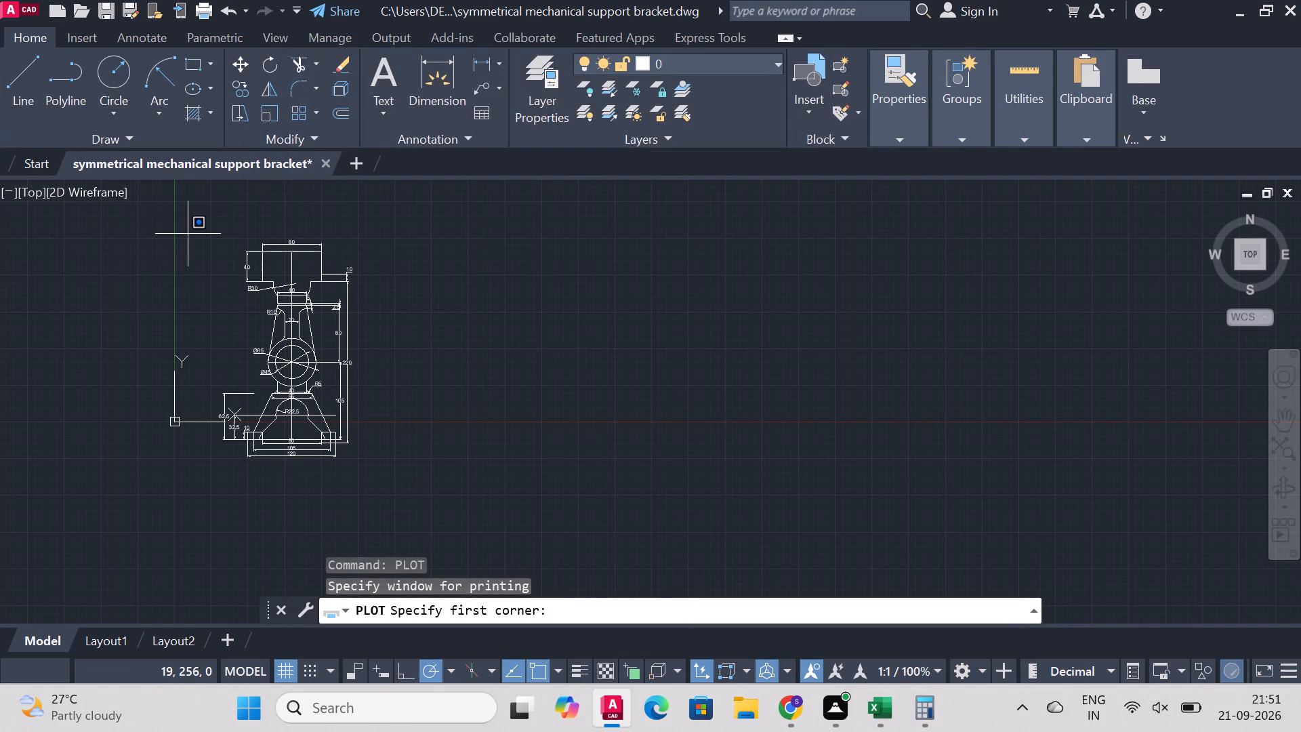
left_click(386, 474)
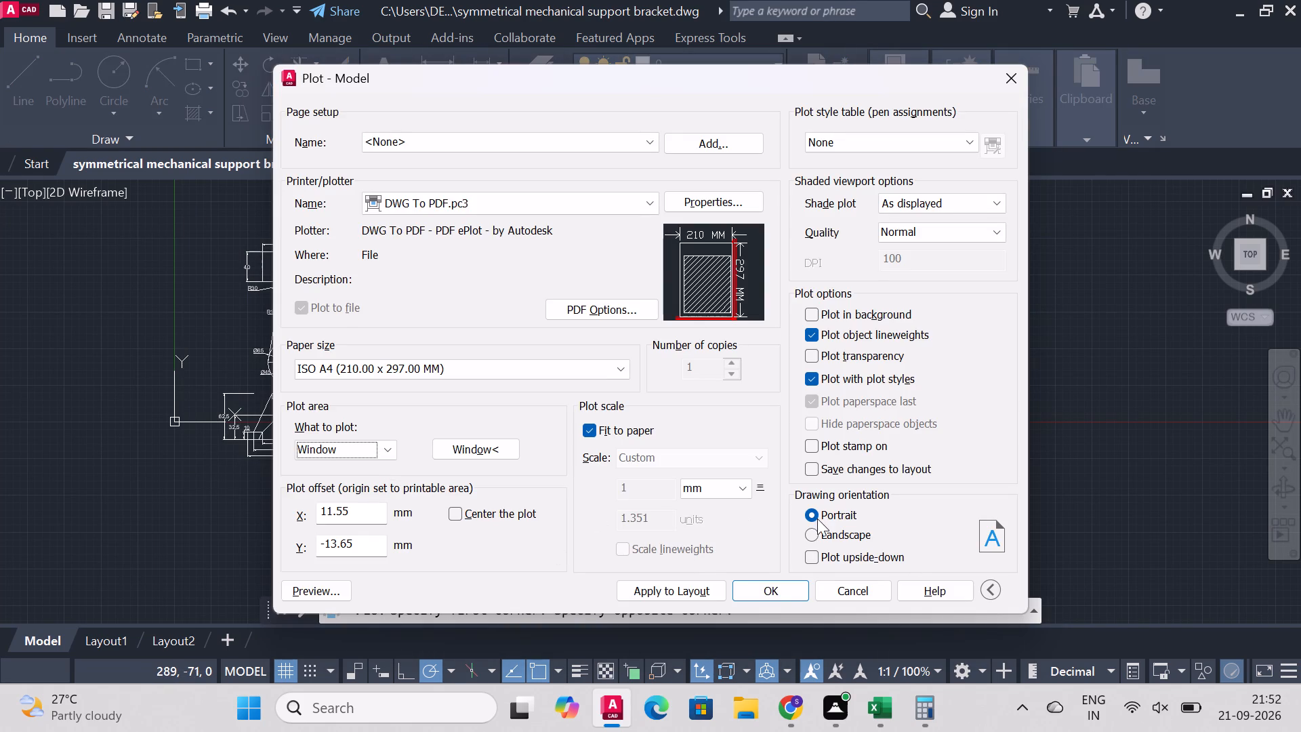
left_click(814, 537)
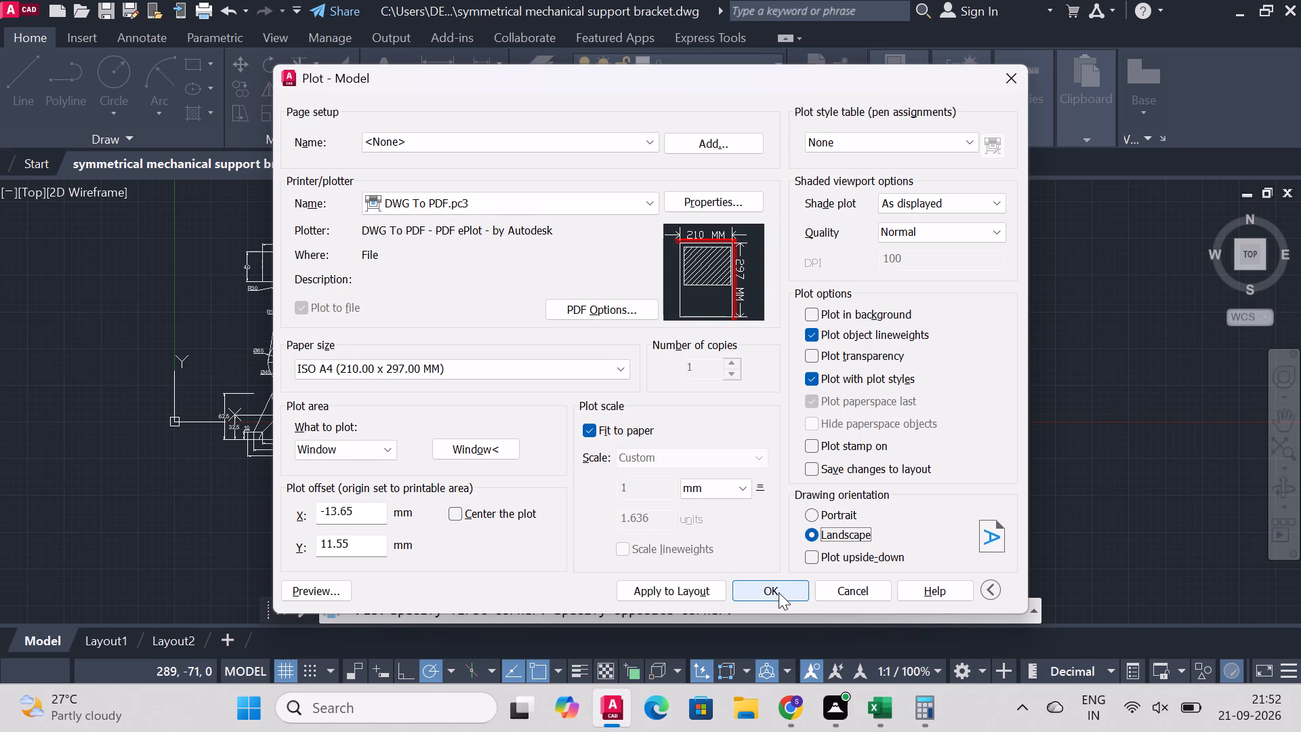
Plot the bracket to the Desktop as the PDF "symmetrical mechanical support bracket-Model.pdf".
left_click(779, 592)
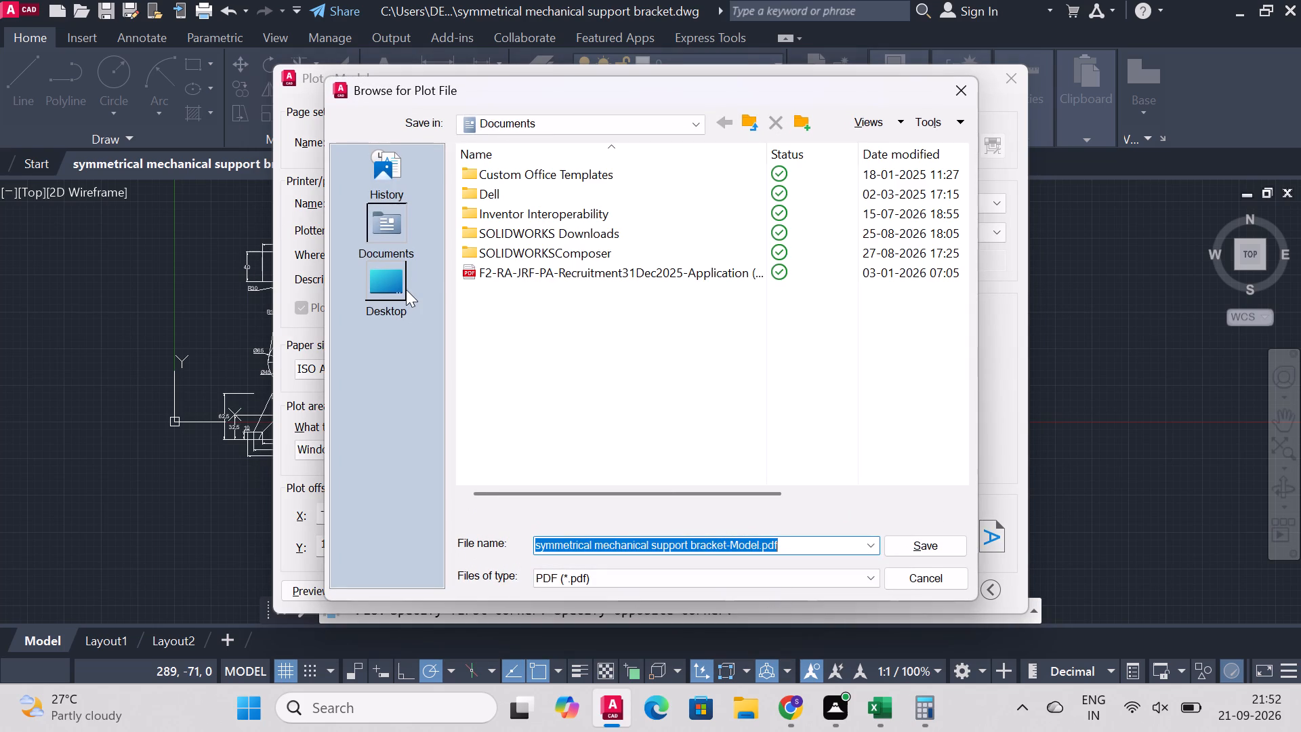
left_click(406, 289)
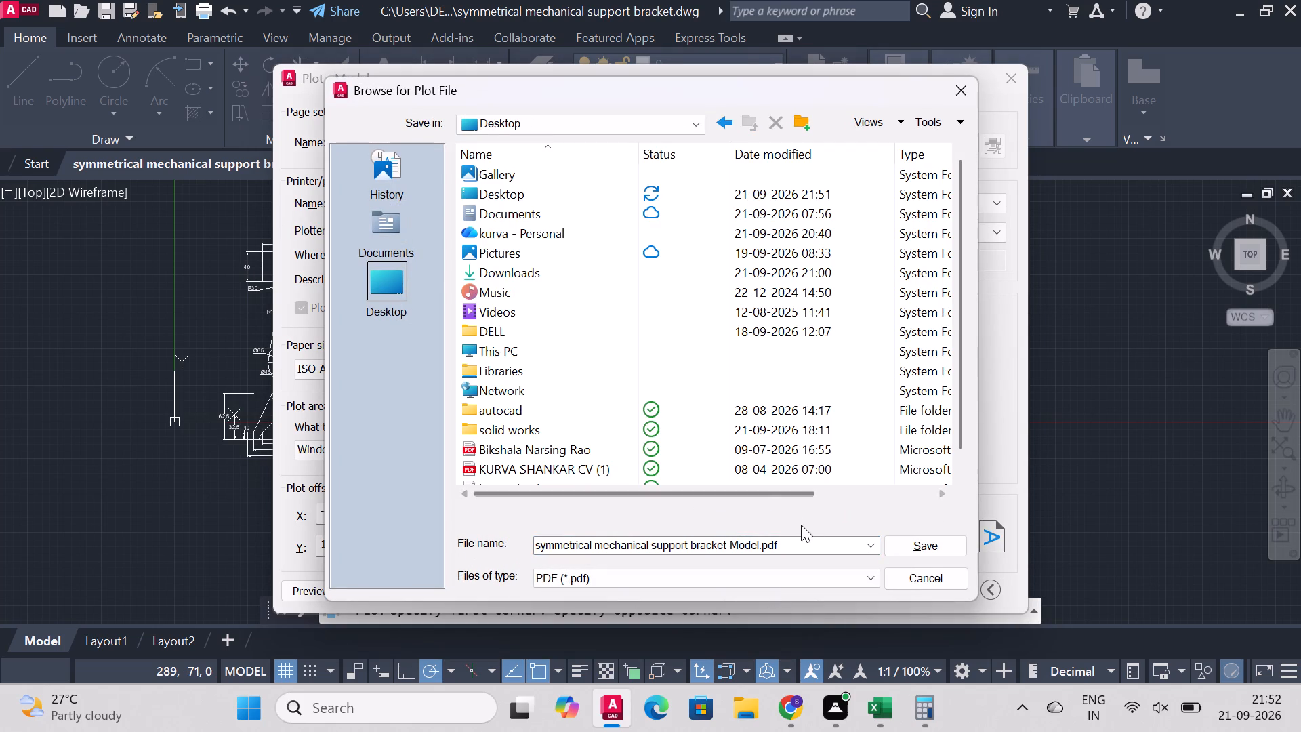
left_click(909, 542)
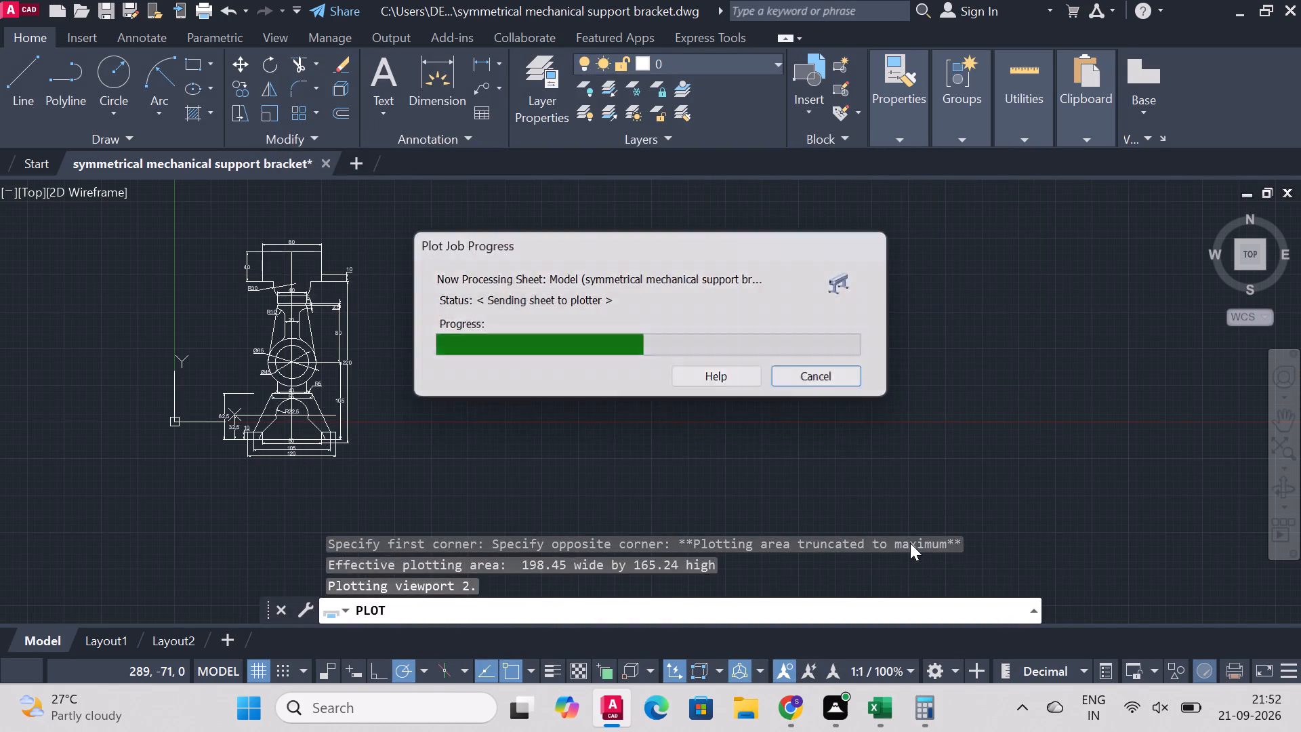
Check the bracket's outline and dimensions in the plotted PDF from top to bottom, and close it.
scroll(740, 445, "down", 4)
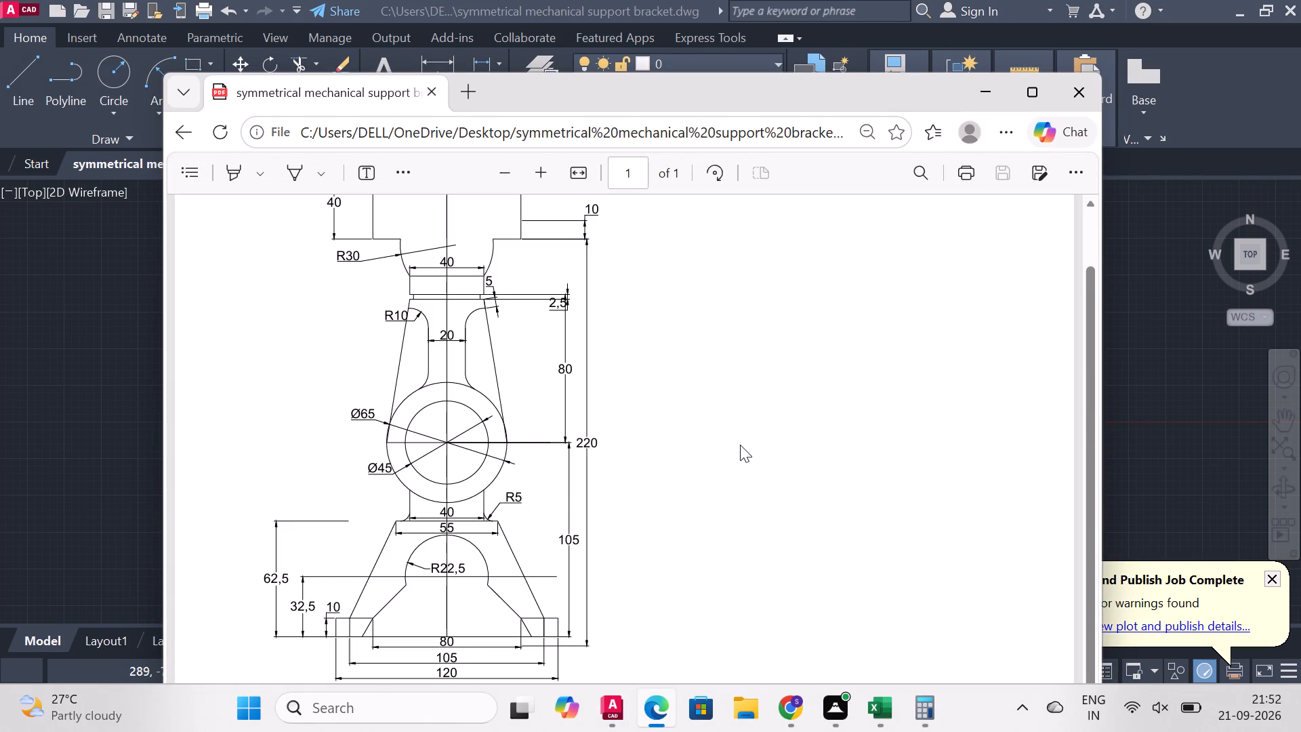
scroll(611, 448, "up", 4)
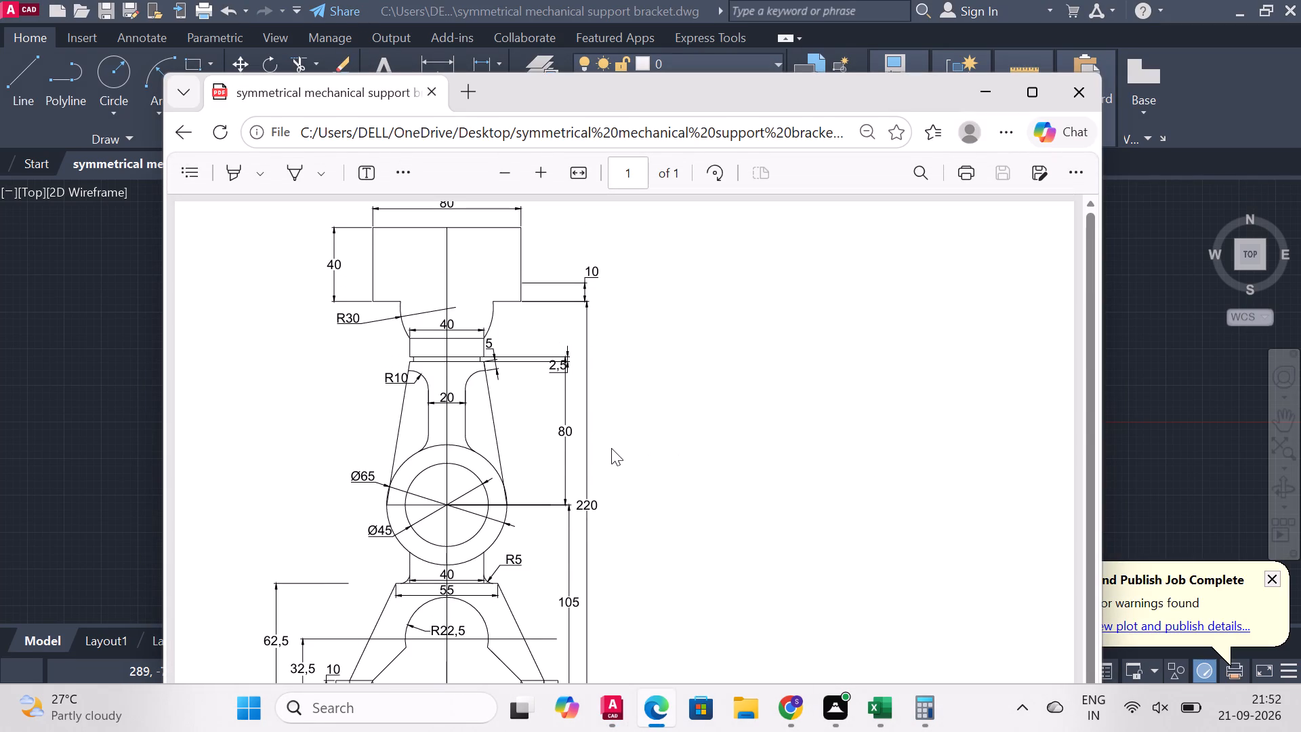
scroll(611, 448, "up", 3)
left_click(1083, 103)
Start a new blank drawing and minimize the AutoCAD window.
left_click(355, 165)
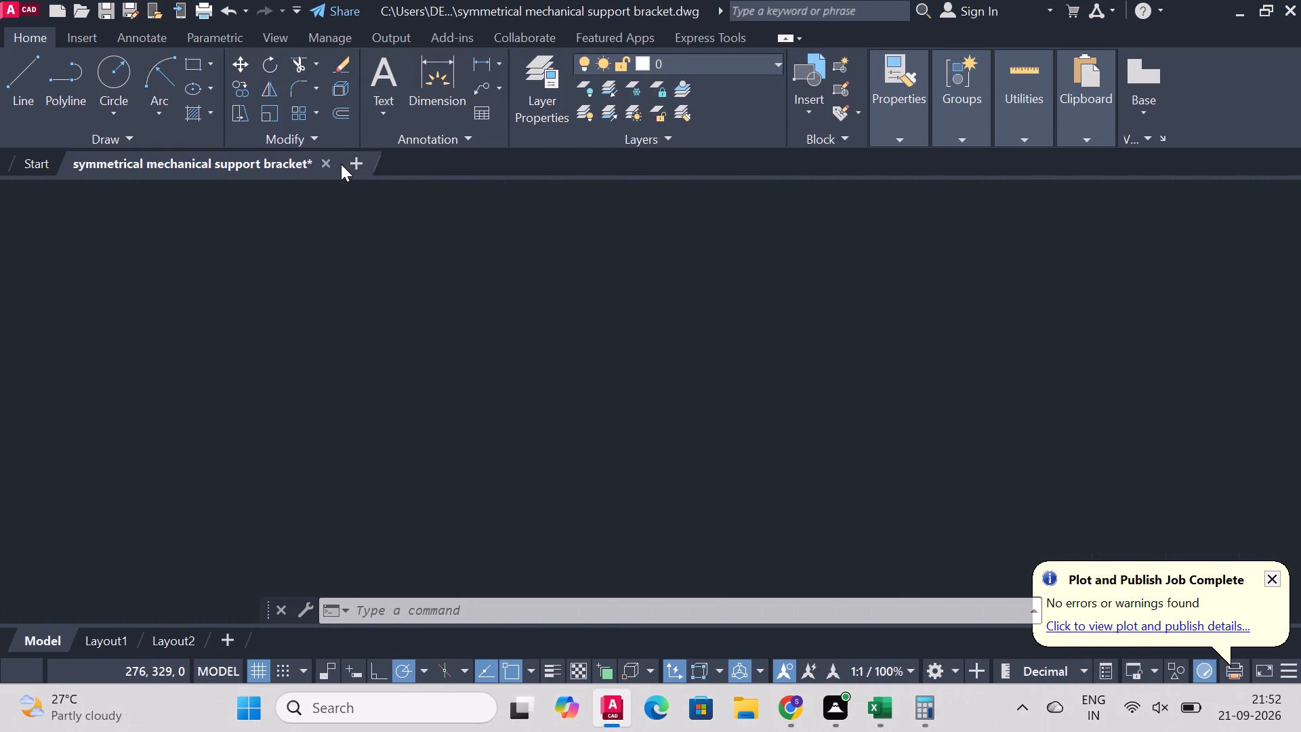
left_click(1237, 1)
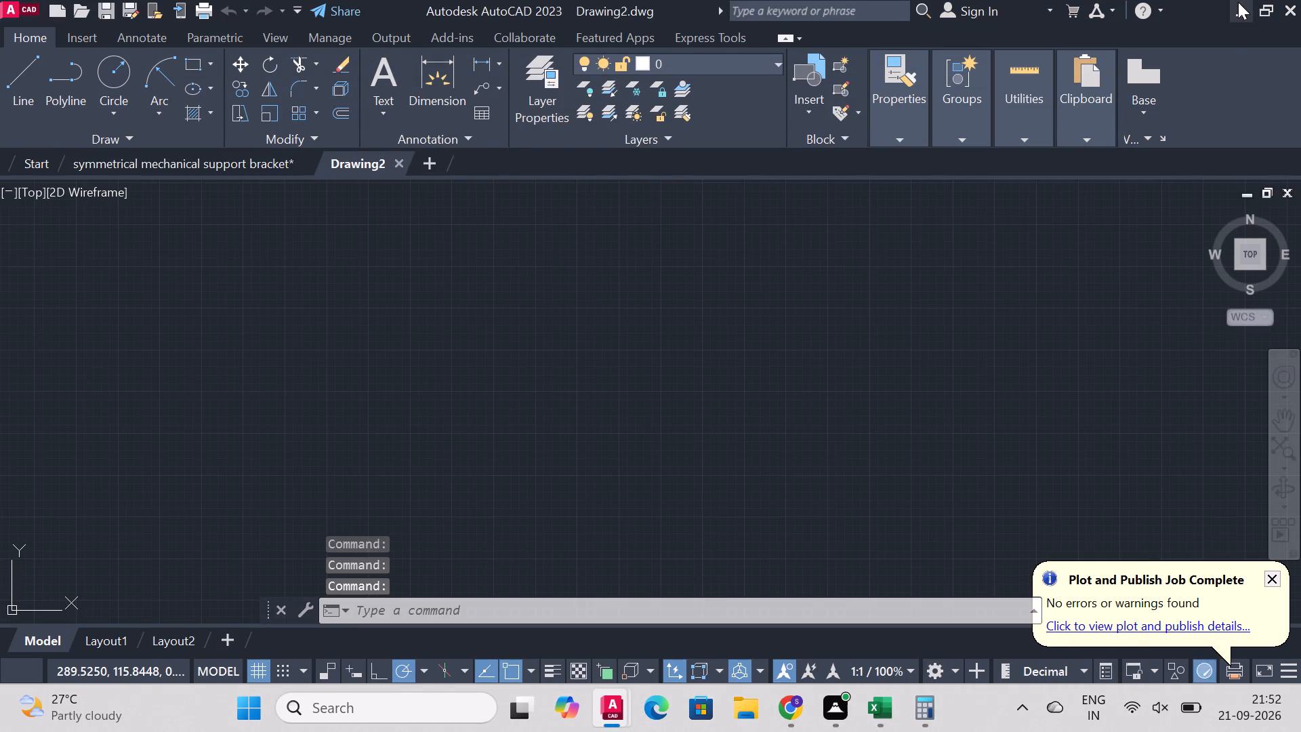